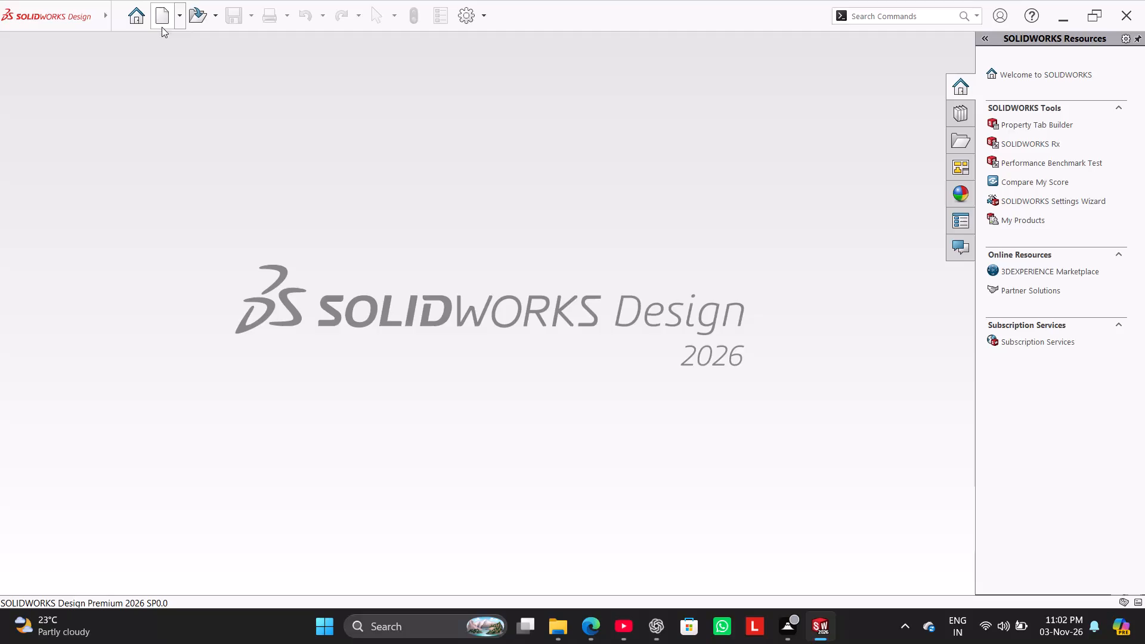
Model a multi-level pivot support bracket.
Create a new part document.
{"action": "left_click", "coordinate": [171, 24]}
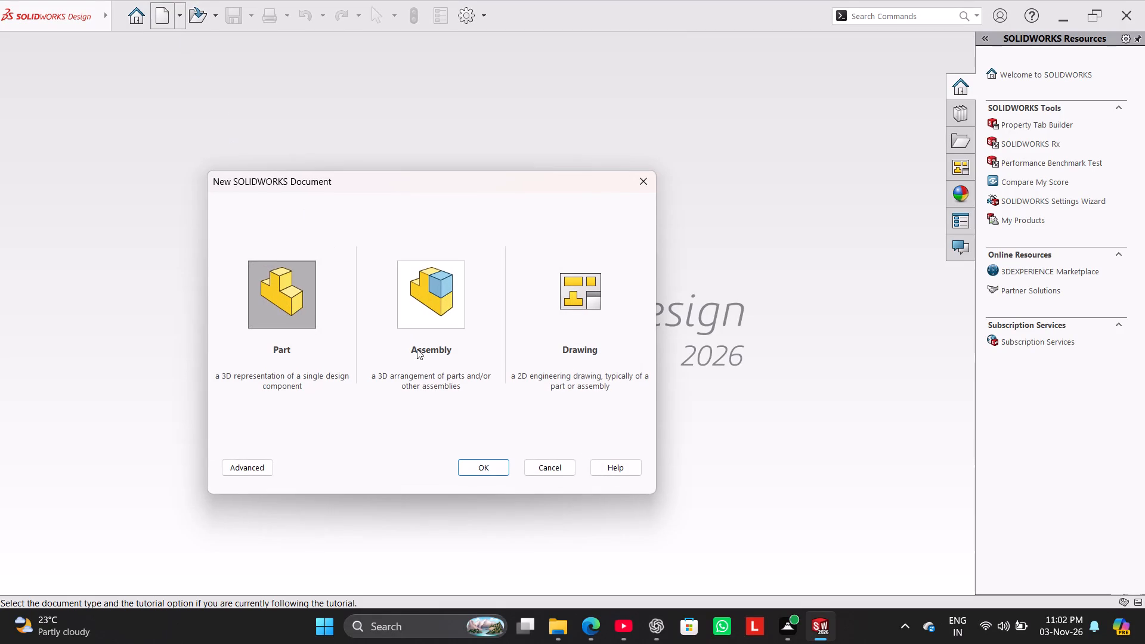
{"action": "left_click", "coordinate": [487, 470]}
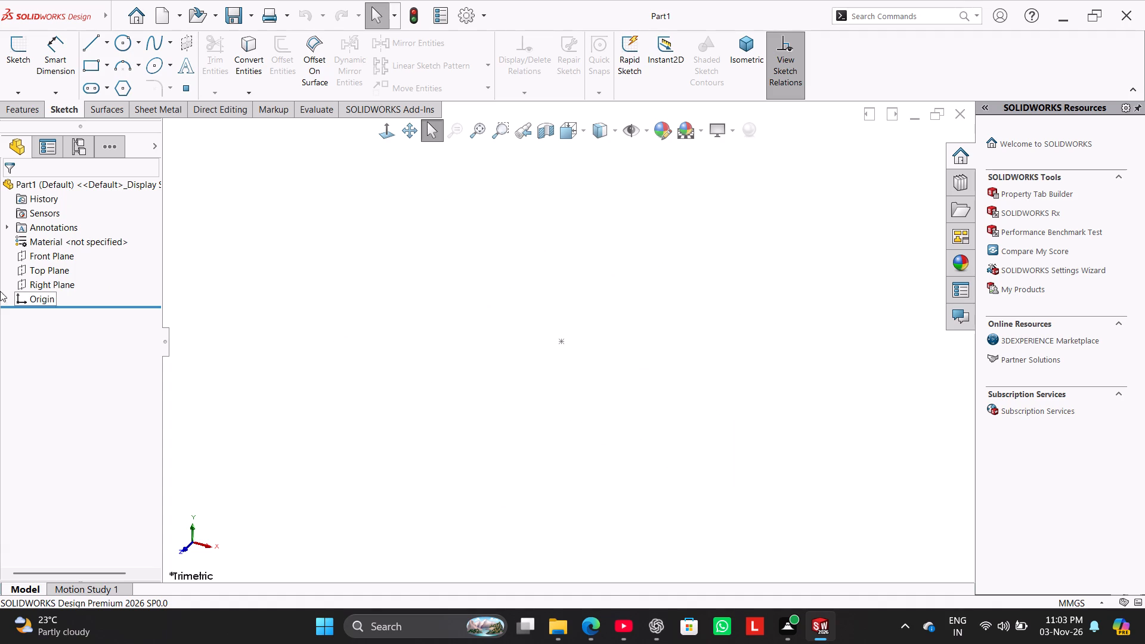
Sketch two concentric circles on the Front Plane, centred on the origin, about 64 mm and 30 mm in diameter.
{"action": "left_click", "coordinate": [13, 48]}
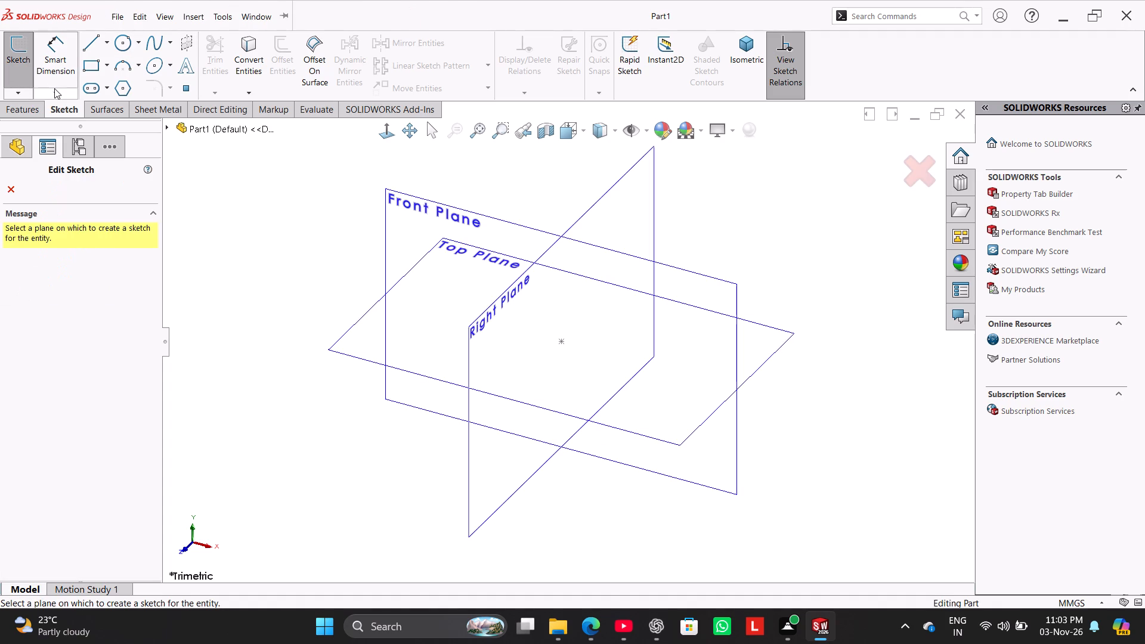
{"action": "left_click", "coordinate": [403, 213]}
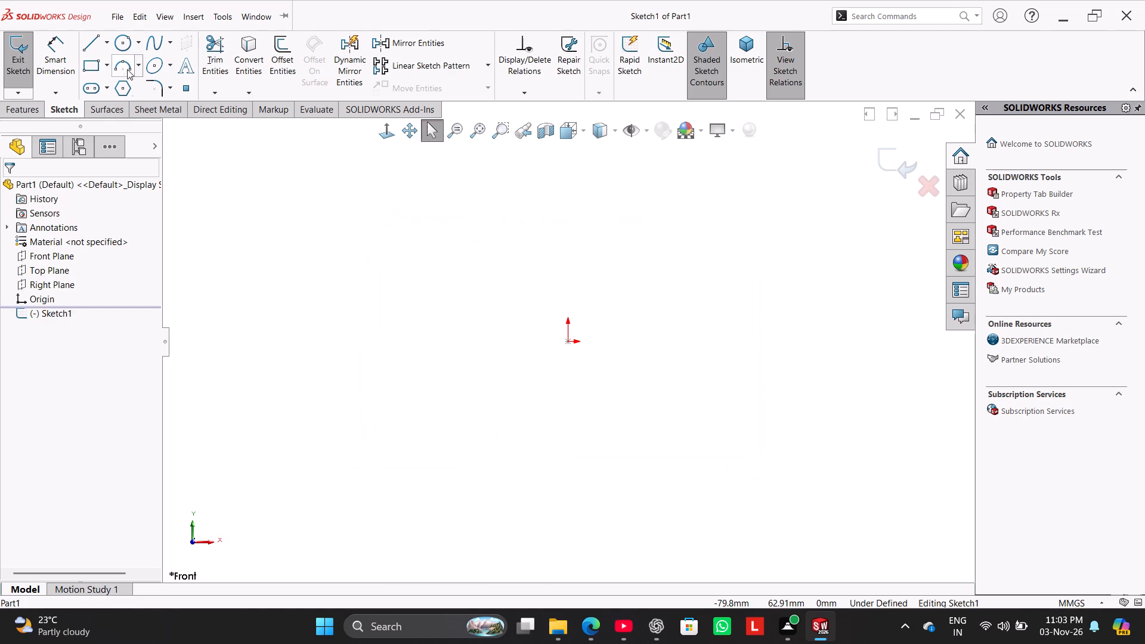
{"action": "left_click", "coordinate": [125, 42]}
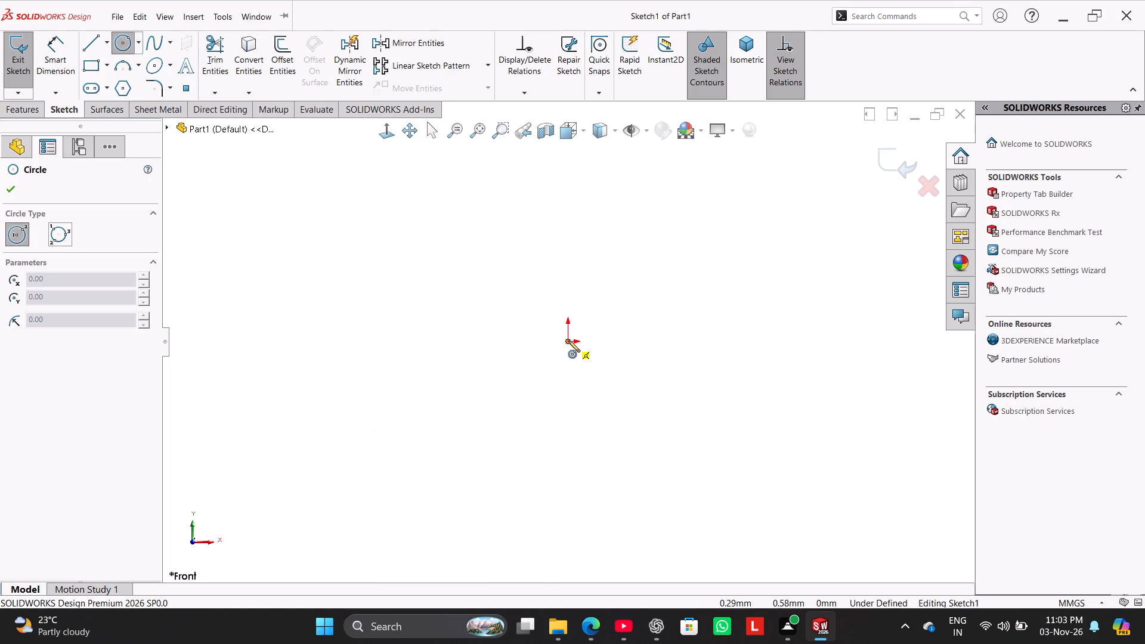
{"action": "left_click", "coordinate": [568, 340]}
{"action": "left_click", "coordinate": [586, 404]}
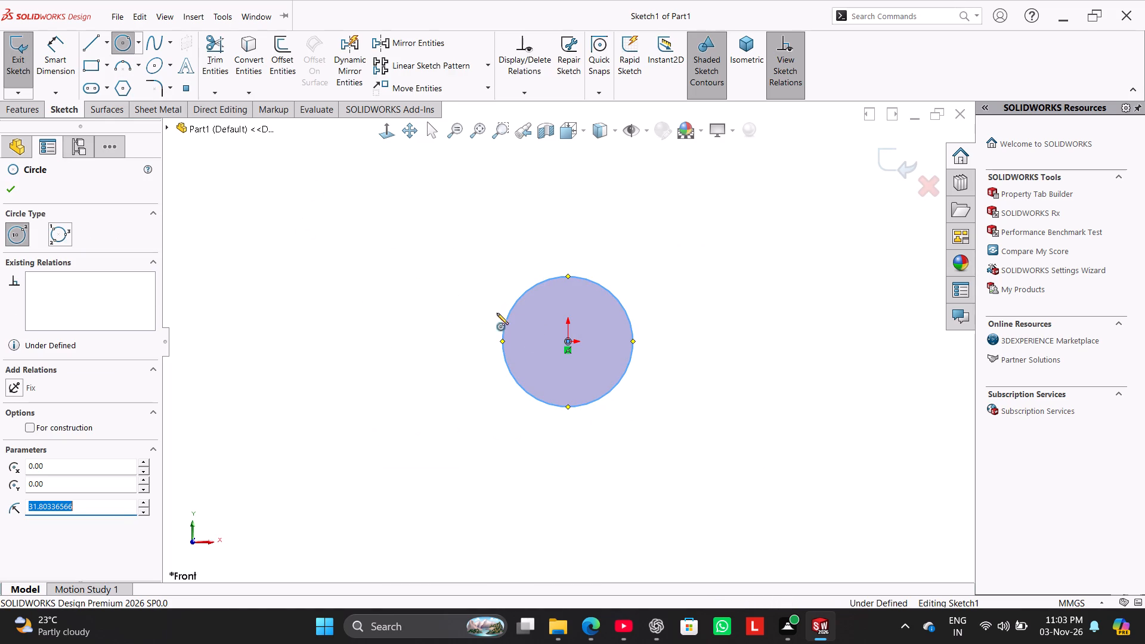
{"action": "left_click", "coordinate": [568, 340]}
{"action": "left_click_drag", "start_coordinate": [577, 370], "coordinate": [571, 366]}
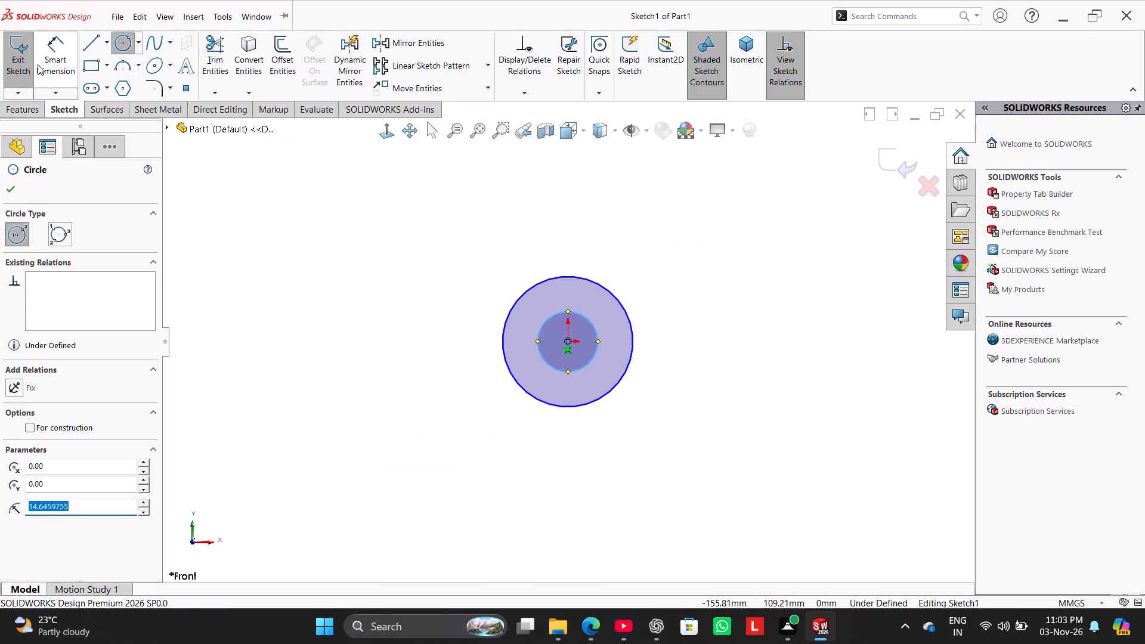
Dimension the outer circle to 65 mm diameter and the inner circle to 41.25 mm diameter.
{"action": "left_click", "coordinate": [44, 50]}
{"action": "left_click_drag", "start_coordinate": [525, 291], "coordinate": [518, 291]}
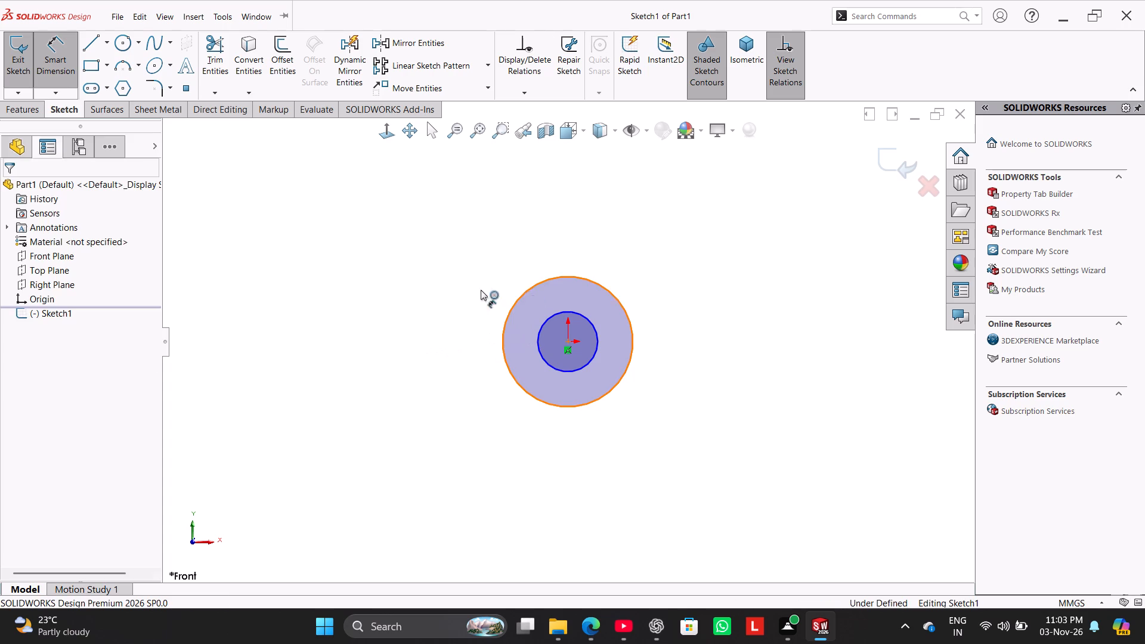
{"action": "left_click", "coordinate": [409, 237]}
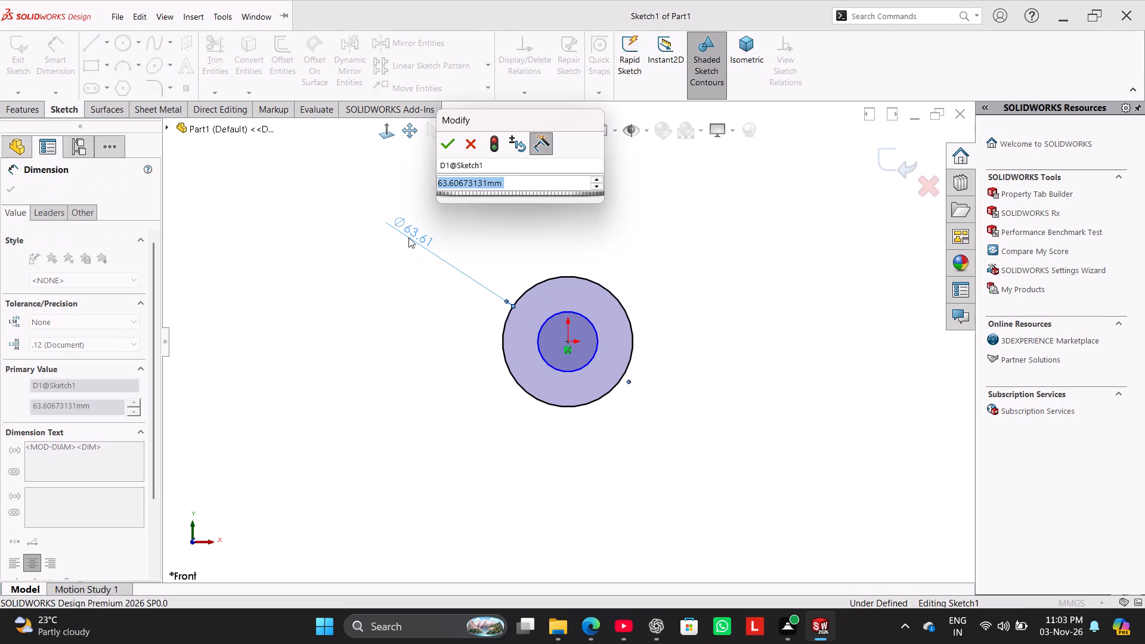
{"action": "type", "text": "65"}
{"action": "key", "text": "Return"}
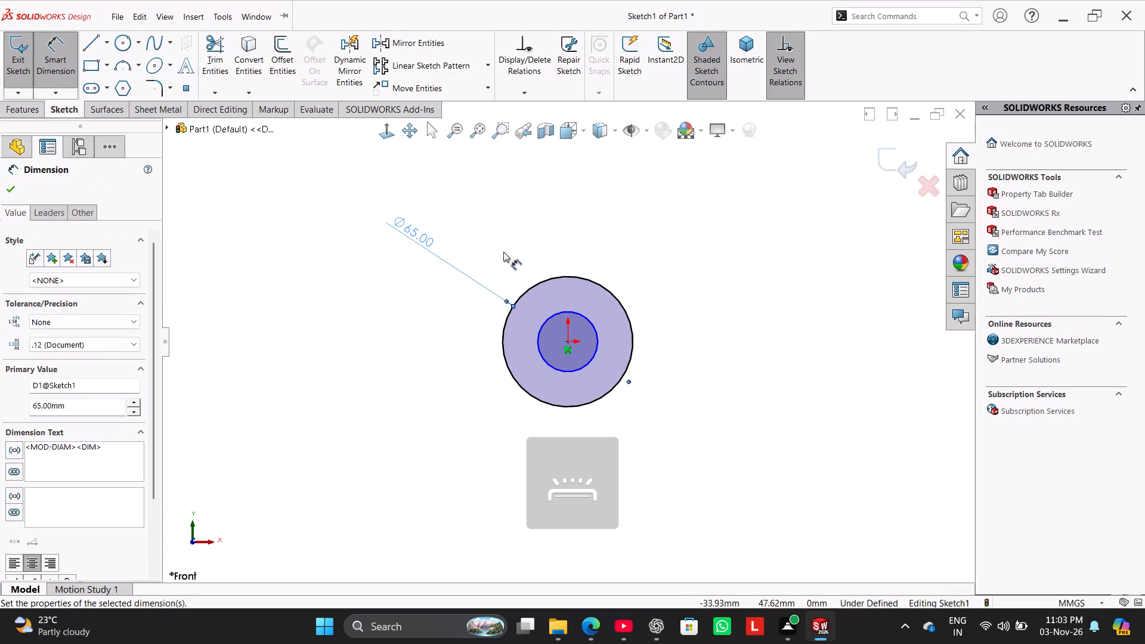
{"action": "left_click", "coordinate": [551, 365]}
{"action": "left_click", "coordinate": [527, 445]}
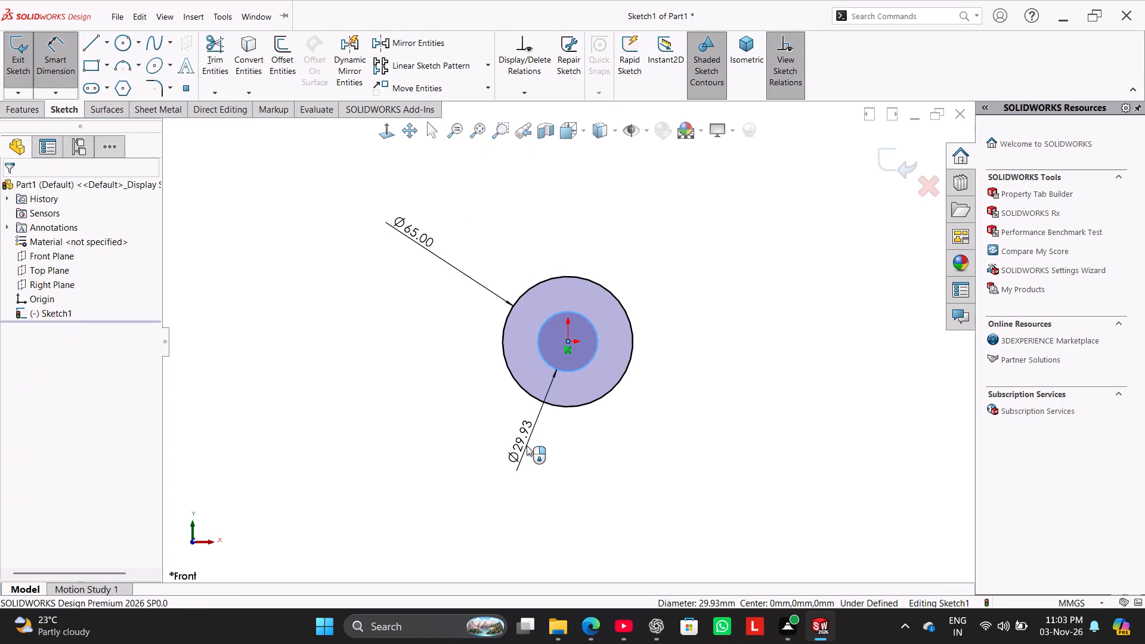
{"action": "type", "text": "41"}
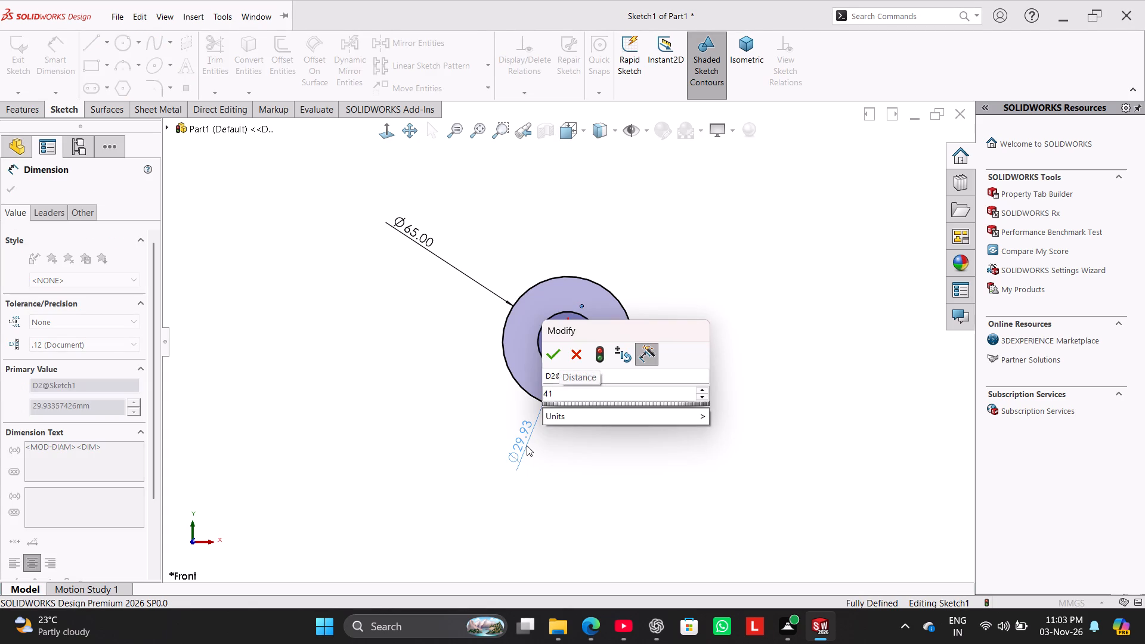
{"action": "type", "text": ".25"}
{"action": "key", "text": "Return"}
{"action": "right_click", "coordinate": [819, 298]}
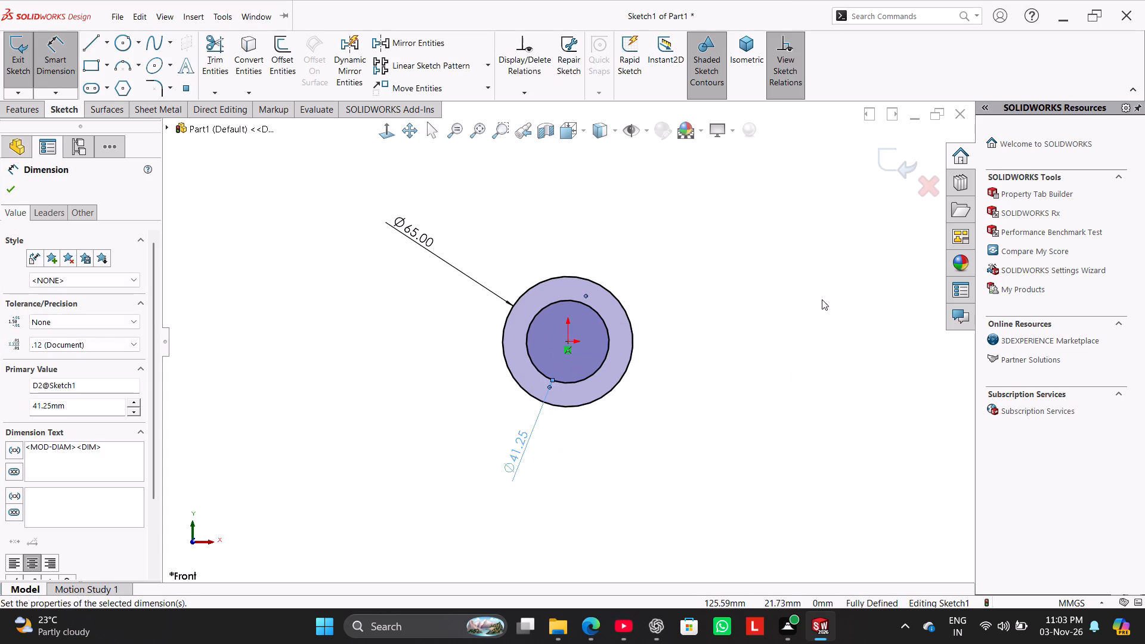
{"action": "left_click", "coordinate": [861, 338]}
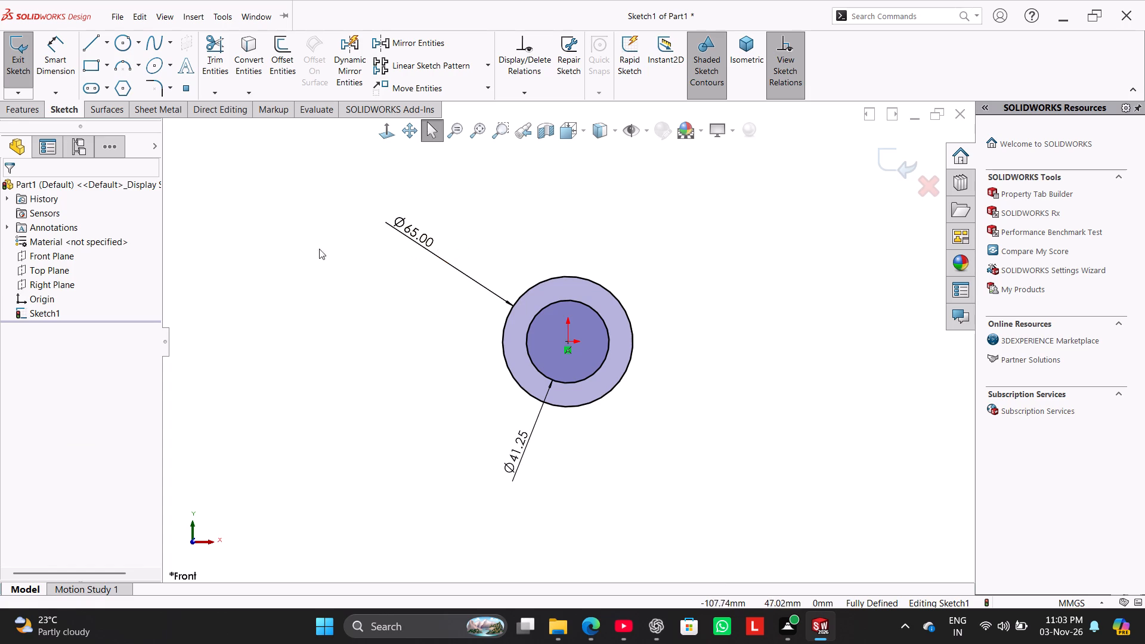
Extrude the ring profile as a boss with a Mid Plane end condition and a depth of 34 mm.
{"action": "left_click", "coordinate": [26, 113]}
{"action": "left_click", "coordinate": [26, 58]}
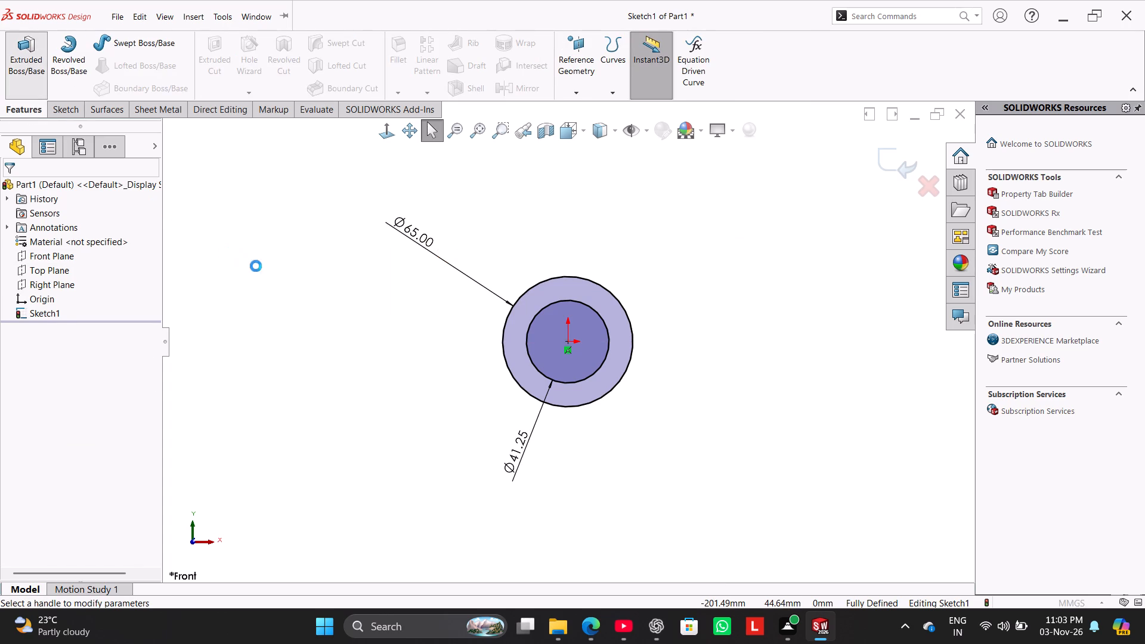
{"action": "left_click", "coordinate": [79, 275]}
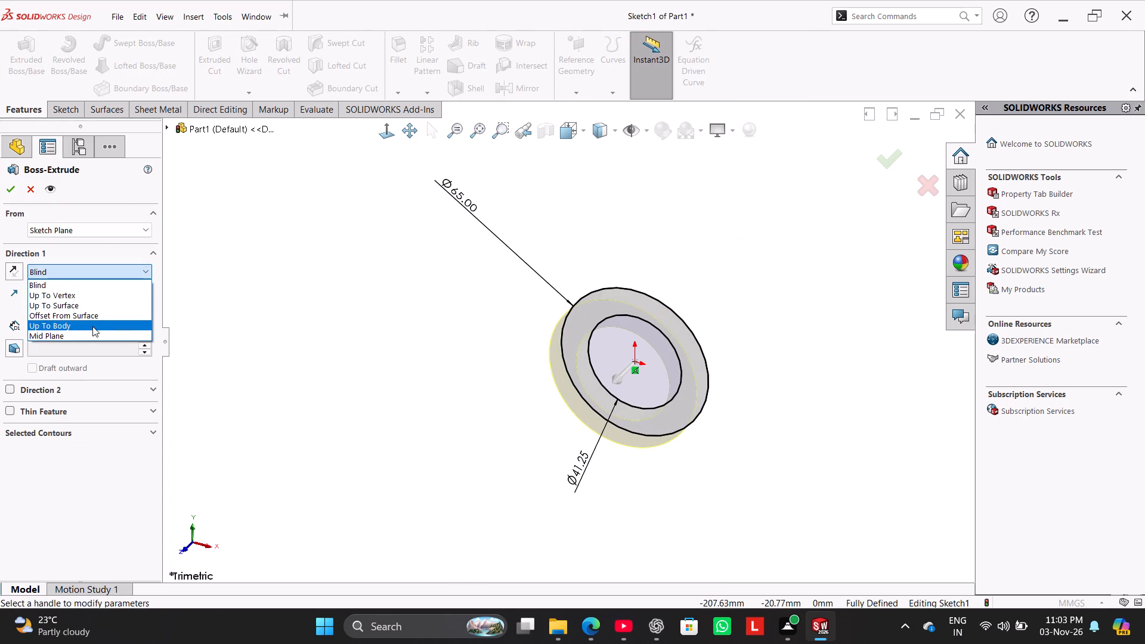
{"action": "left_click", "coordinate": [95, 330]}
{"action": "type", "text": "34"}
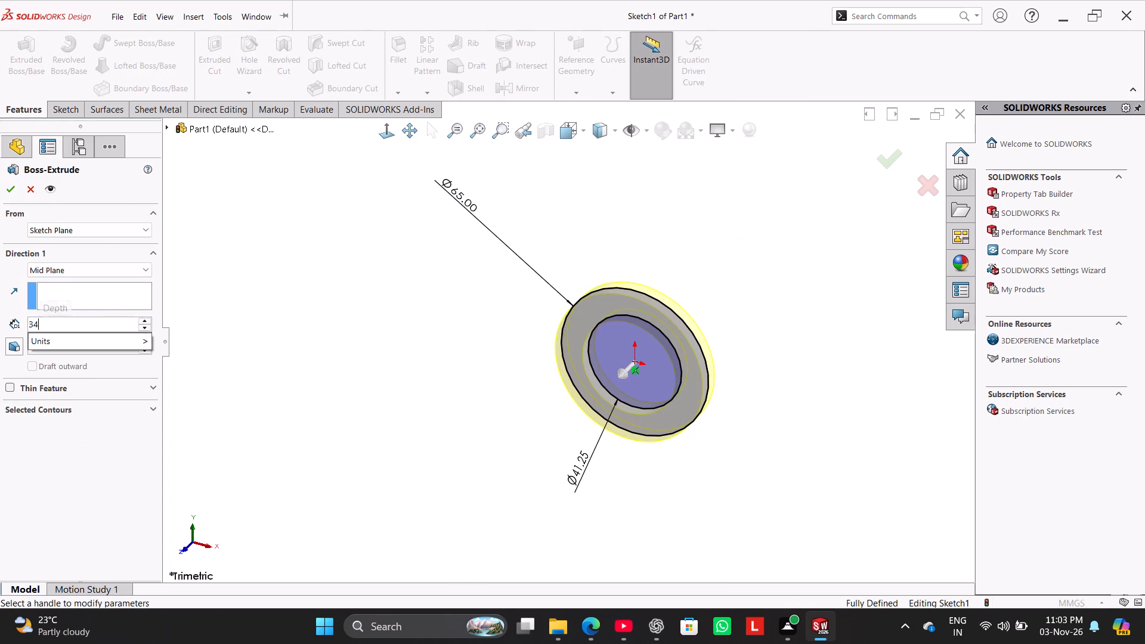
{"action": "key", "text": "Return"}
{"action": "left_click", "coordinate": [11, 193]}
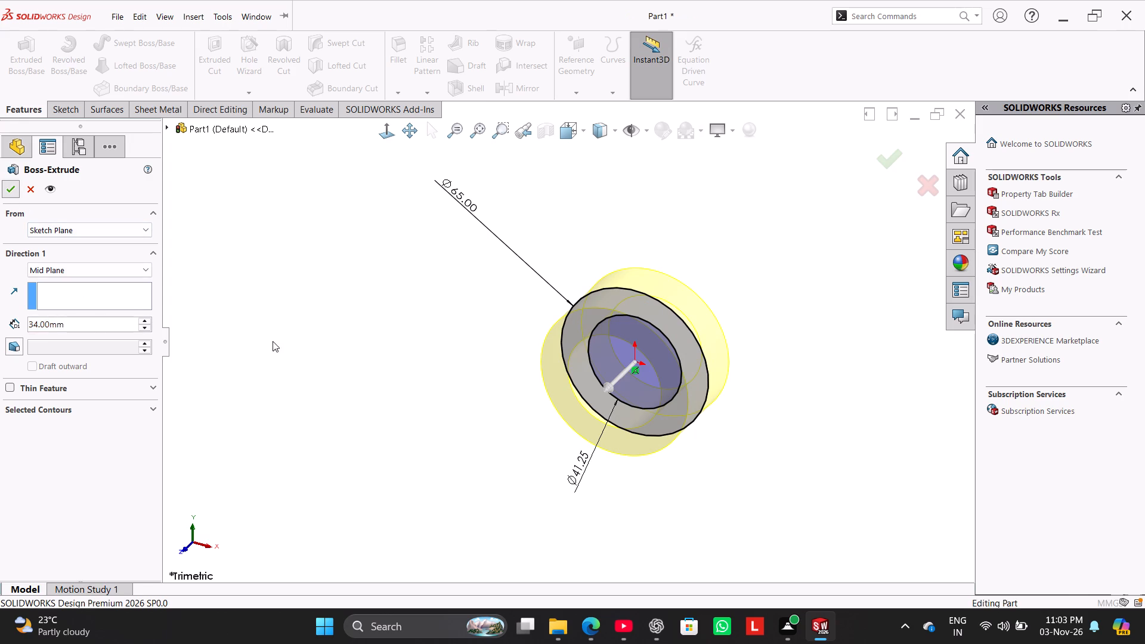
{"action": "left_click", "coordinate": [273, 341]}
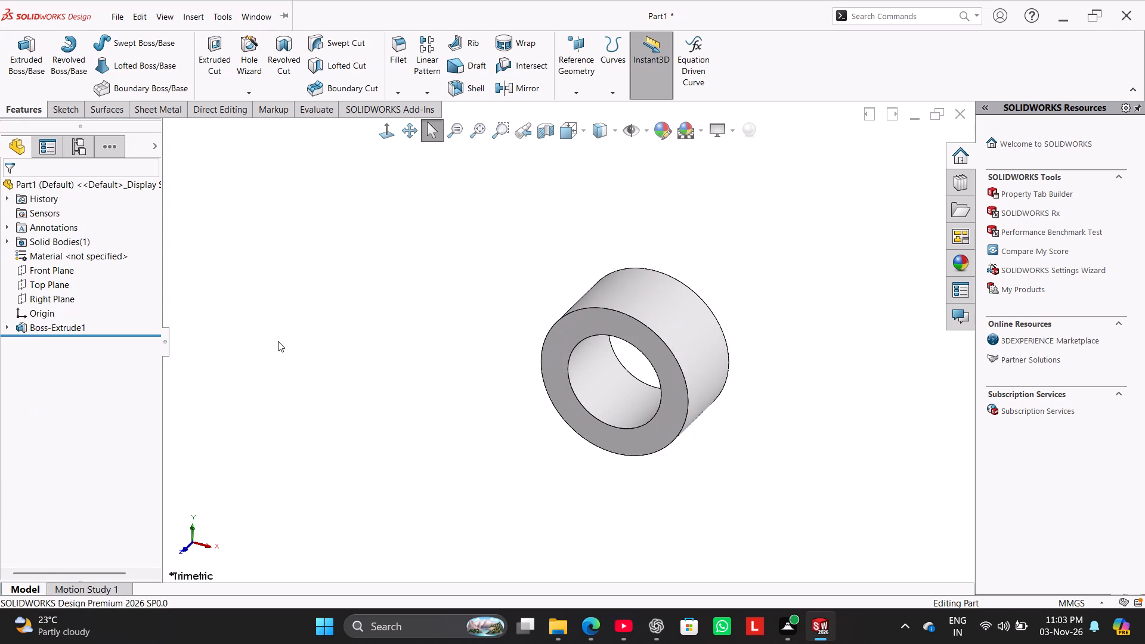
Start a new sketch on the Front Plane.
{"action": "left_click", "coordinate": [61, 268]}
{"action": "left_click", "coordinate": [70, 254]}
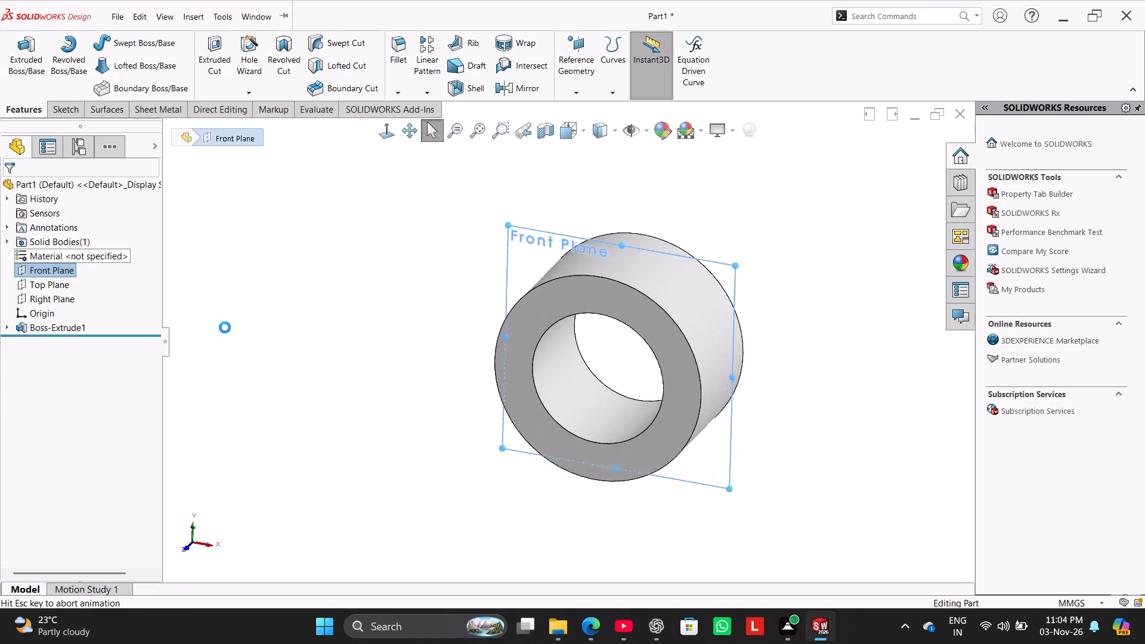
{"action": "left_click", "coordinate": [246, 323]}
{"action": "scroll", "coordinate": [468, 290], "scroll_direction": "up", "scroll_amount": 4}
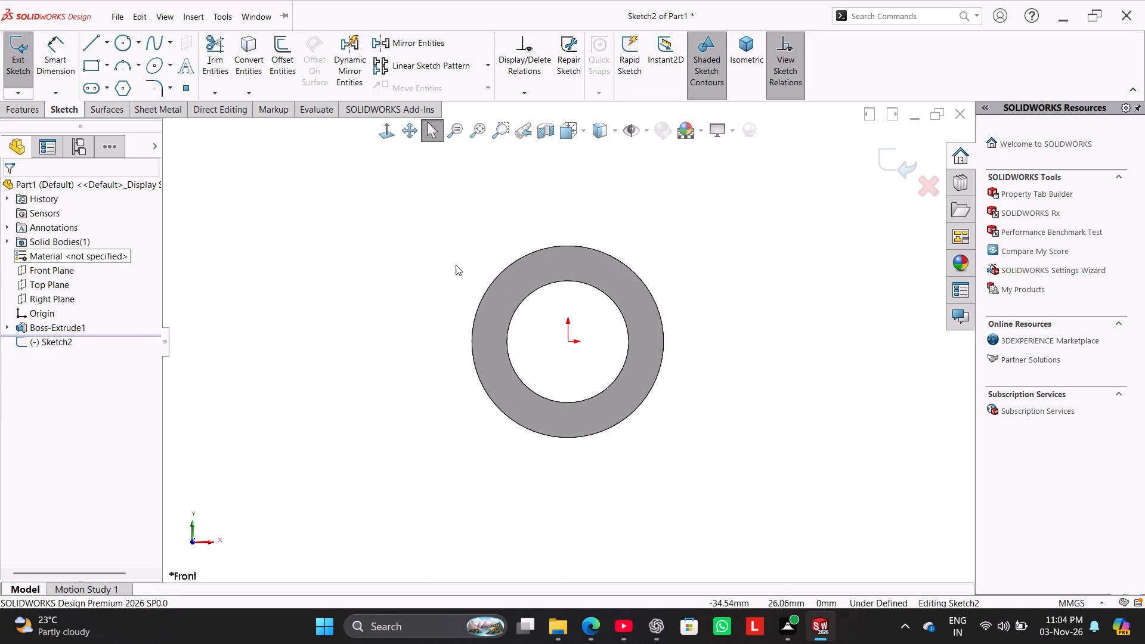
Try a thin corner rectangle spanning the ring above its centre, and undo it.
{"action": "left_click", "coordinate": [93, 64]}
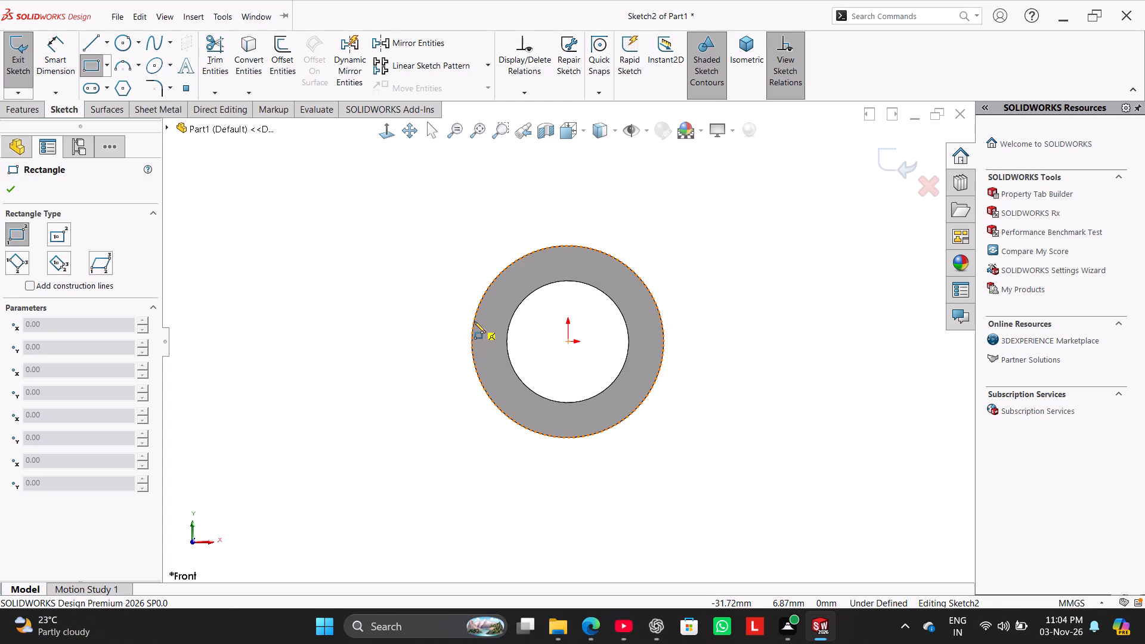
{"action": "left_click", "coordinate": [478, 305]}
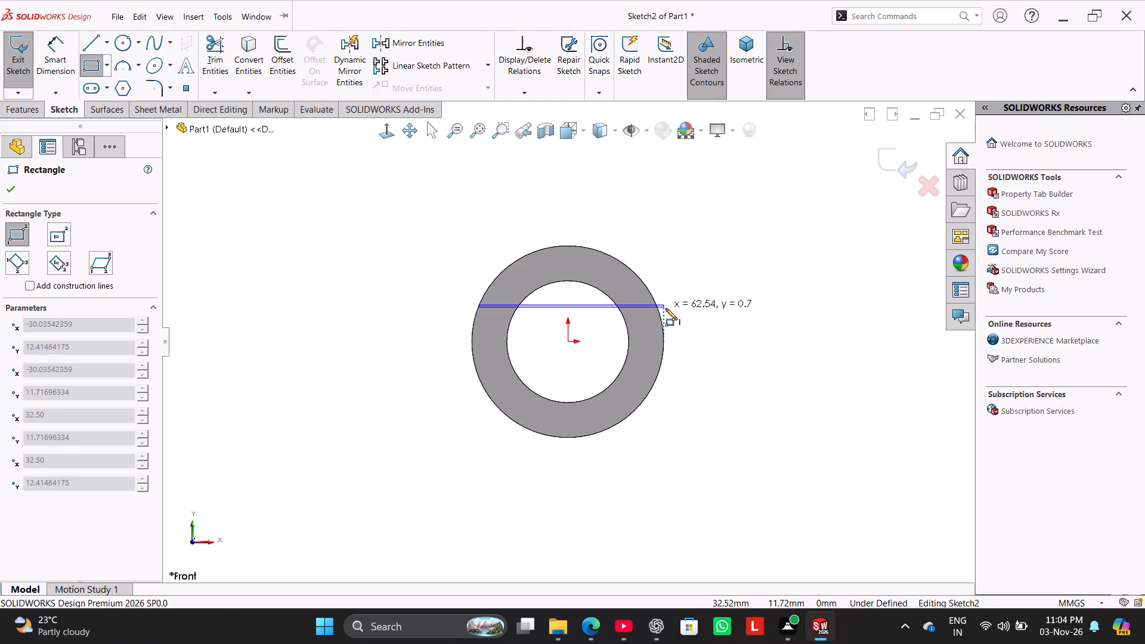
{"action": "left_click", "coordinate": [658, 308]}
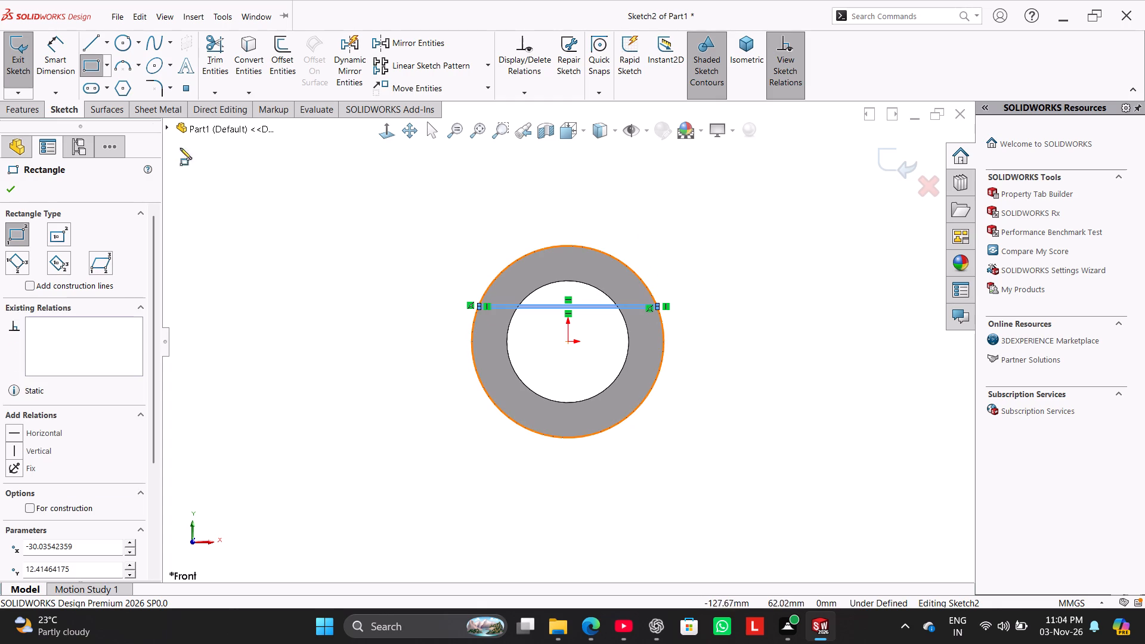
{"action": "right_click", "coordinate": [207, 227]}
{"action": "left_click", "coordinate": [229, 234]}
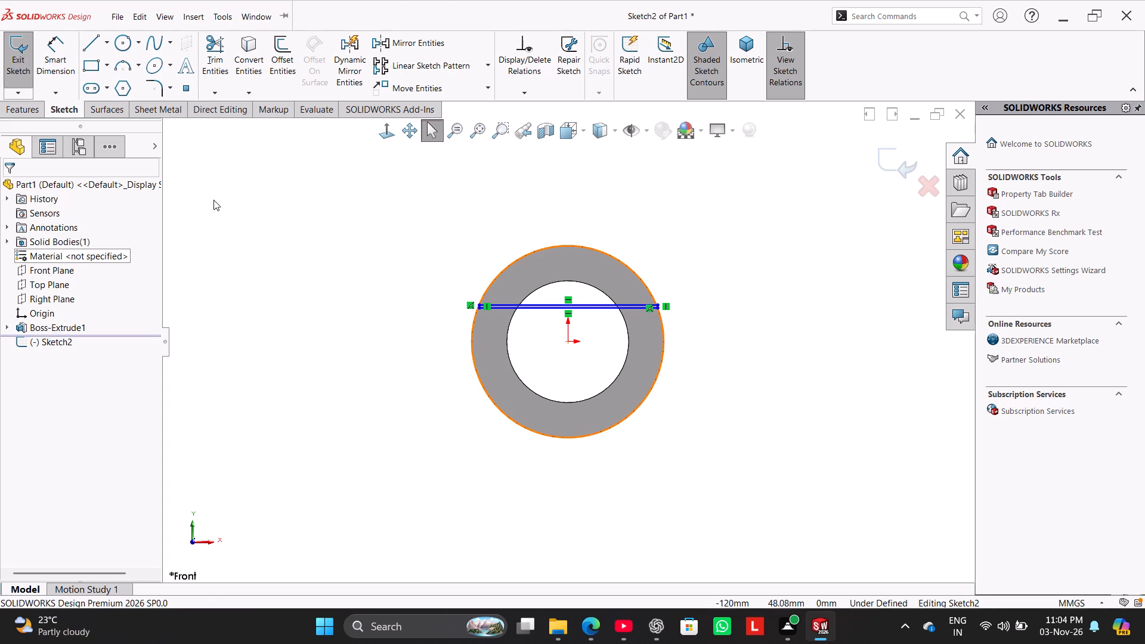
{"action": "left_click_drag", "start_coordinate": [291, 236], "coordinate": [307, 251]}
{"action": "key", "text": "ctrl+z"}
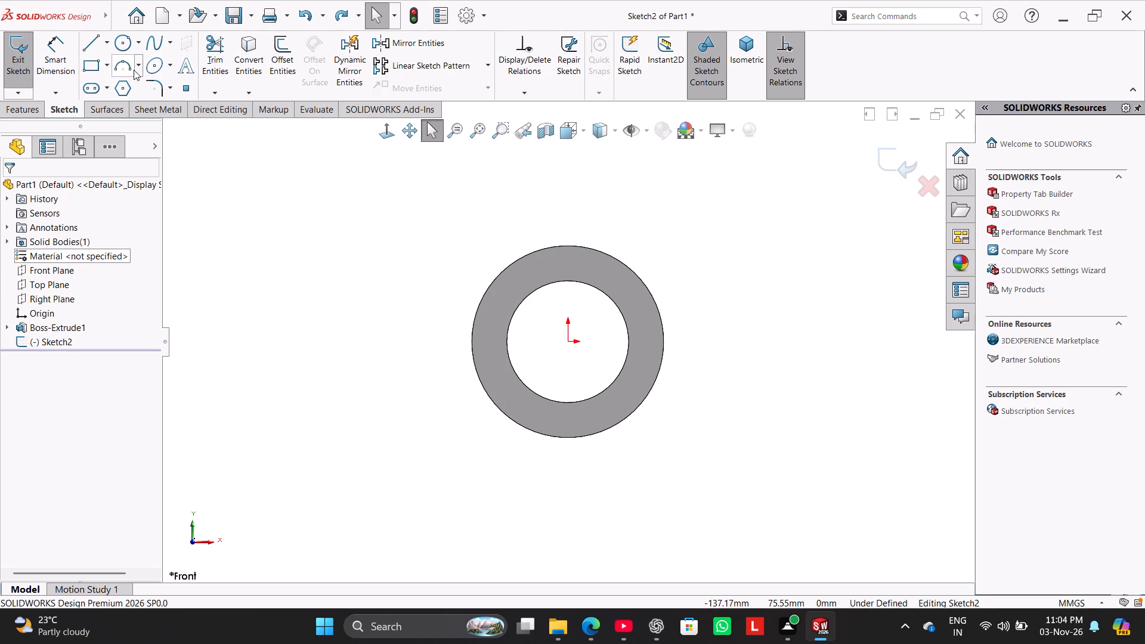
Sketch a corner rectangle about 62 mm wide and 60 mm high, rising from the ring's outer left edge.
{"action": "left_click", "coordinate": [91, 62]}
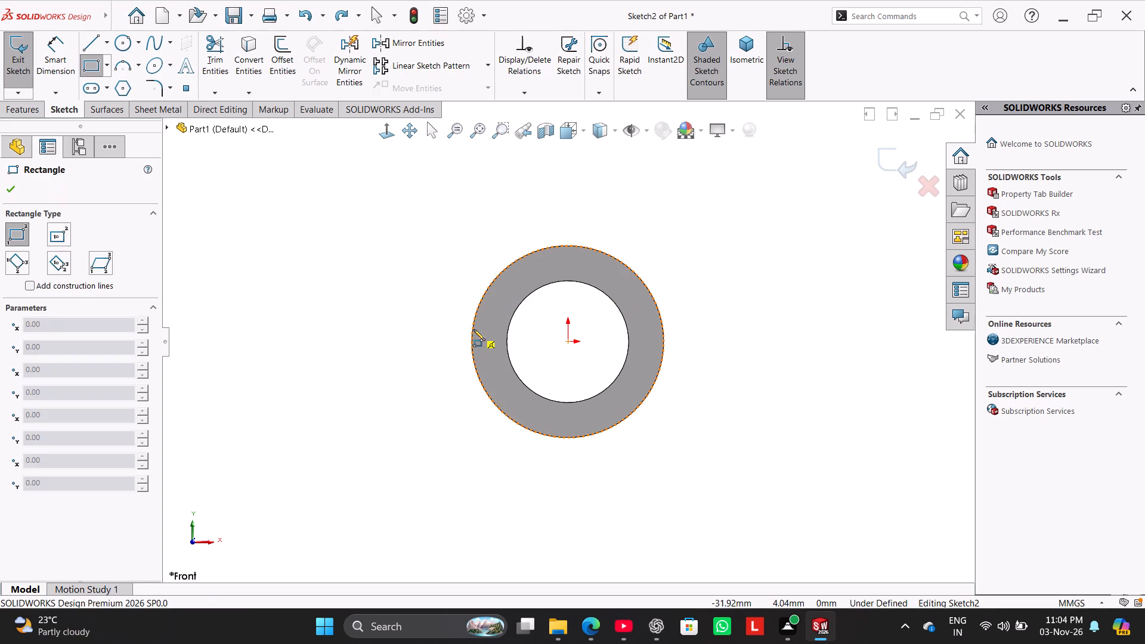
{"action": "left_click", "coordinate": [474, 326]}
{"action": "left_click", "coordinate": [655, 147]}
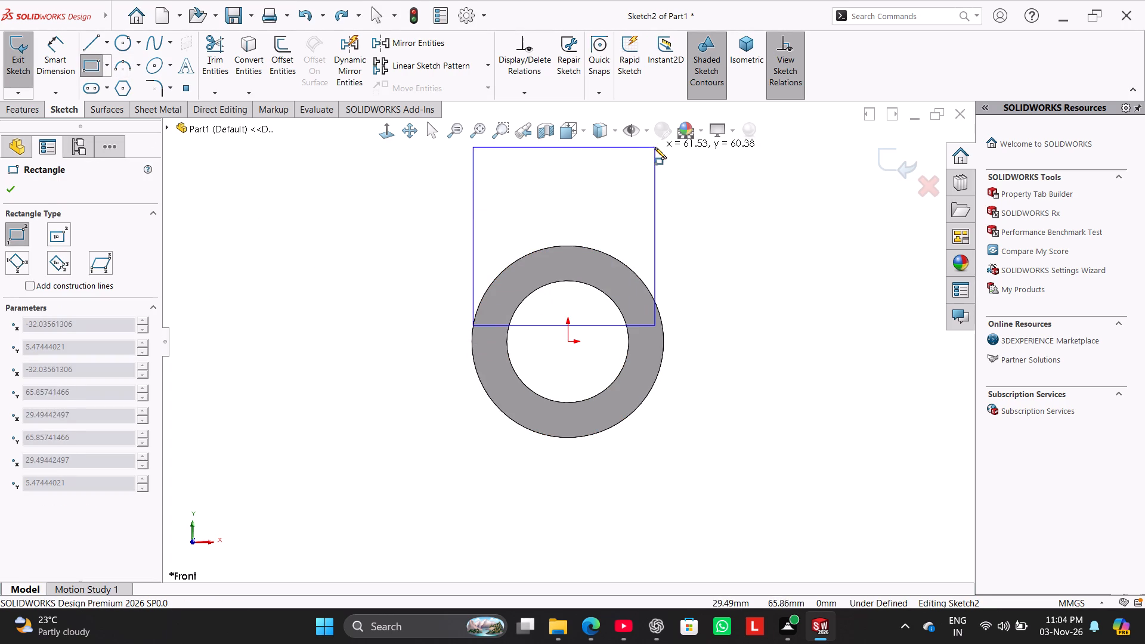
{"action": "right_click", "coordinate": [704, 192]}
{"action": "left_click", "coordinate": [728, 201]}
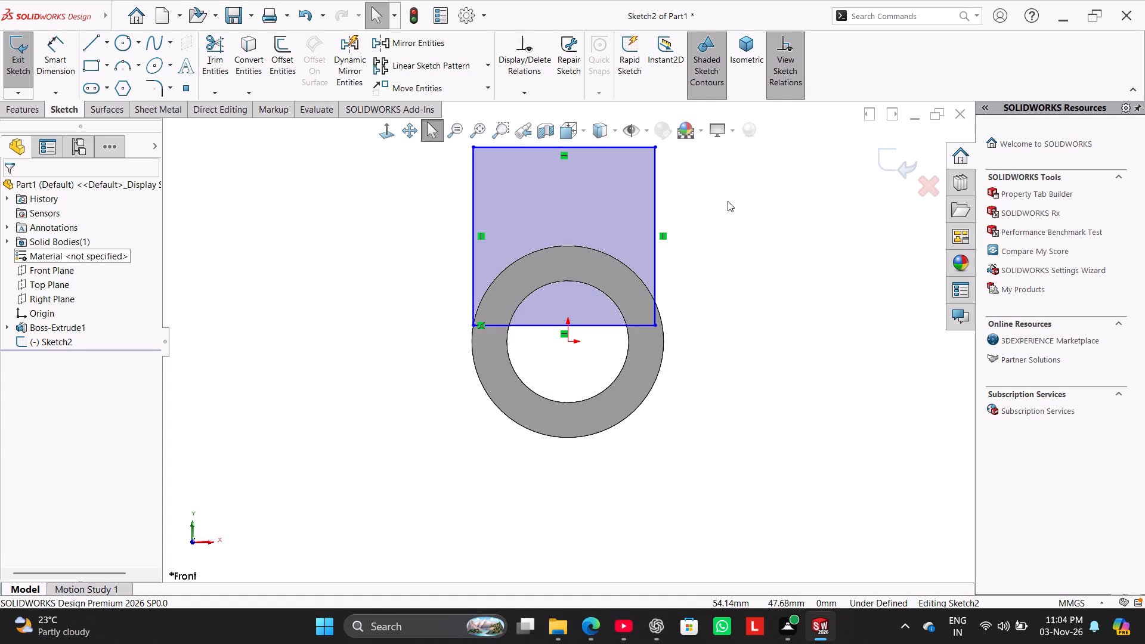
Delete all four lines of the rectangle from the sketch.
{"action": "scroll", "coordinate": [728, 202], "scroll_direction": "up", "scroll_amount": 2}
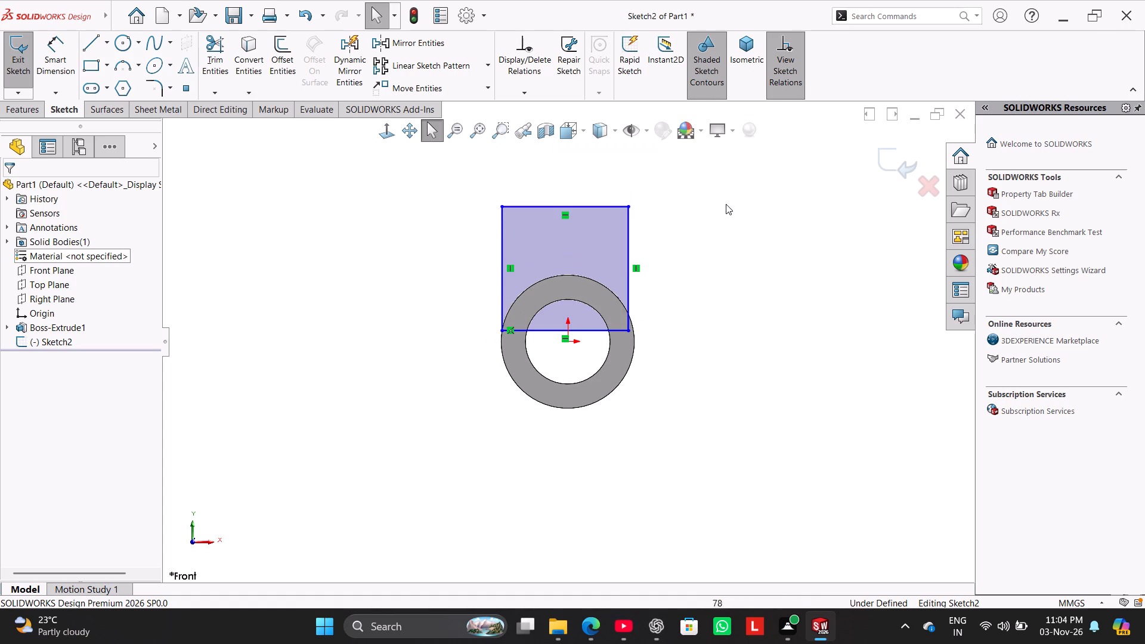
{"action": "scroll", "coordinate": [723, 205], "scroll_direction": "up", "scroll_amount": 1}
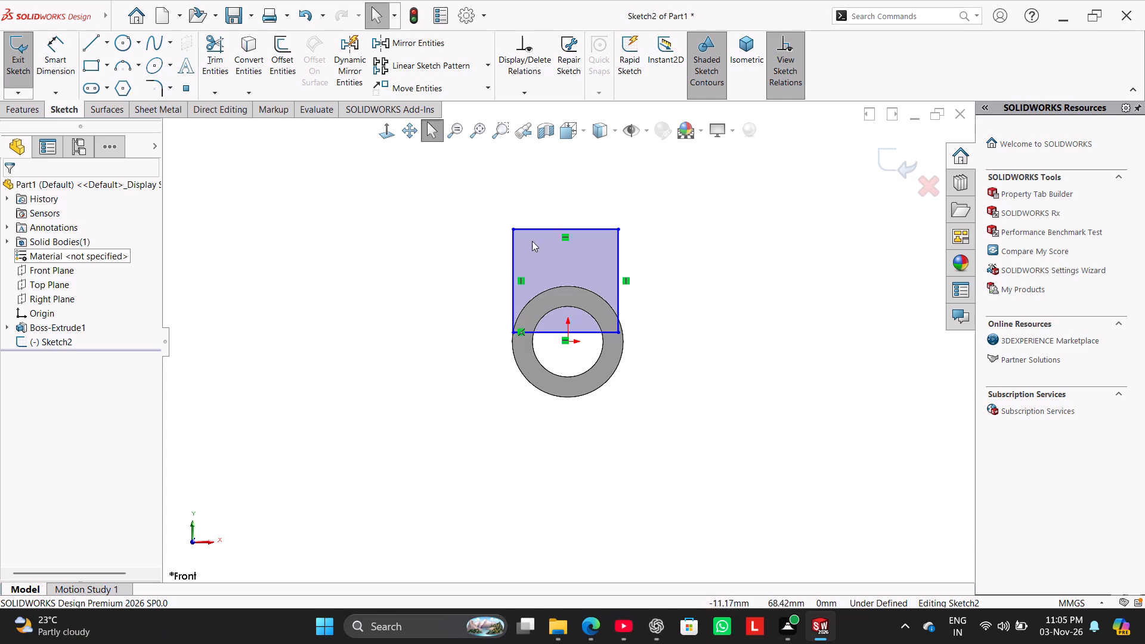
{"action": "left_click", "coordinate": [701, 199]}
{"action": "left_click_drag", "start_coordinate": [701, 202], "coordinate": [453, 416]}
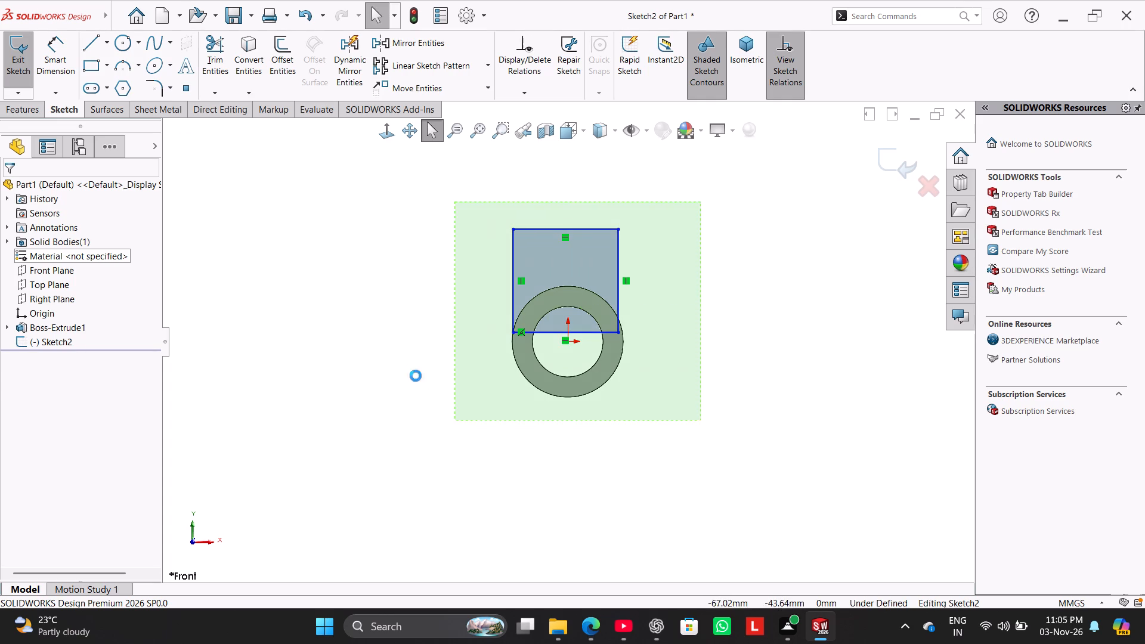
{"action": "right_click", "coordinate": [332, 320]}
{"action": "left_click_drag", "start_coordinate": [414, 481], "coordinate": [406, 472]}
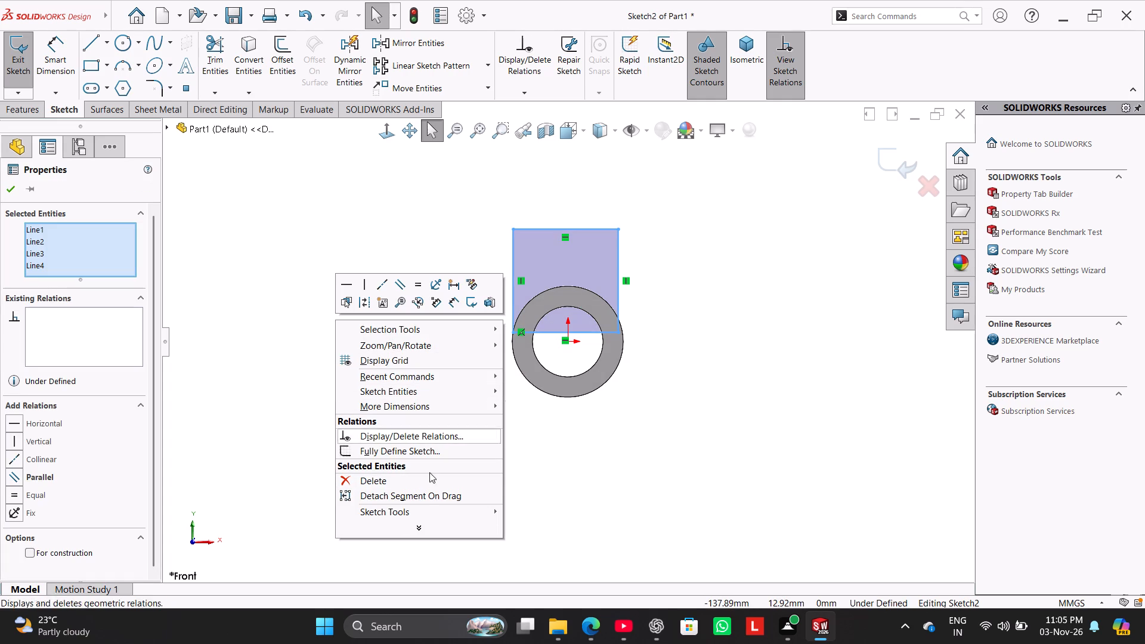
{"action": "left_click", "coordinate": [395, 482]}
Sketch a circle of about 23 mm radius above the ring, its centre about 118 mm above the origin.
{"action": "scroll", "coordinate": [598, 254], "scroll_direction": "up", "scroll_amount": 3}
{"action": "scroll", "coordinate": [602, 249], "scroll_direction": "down", "scroll_amount": 4}
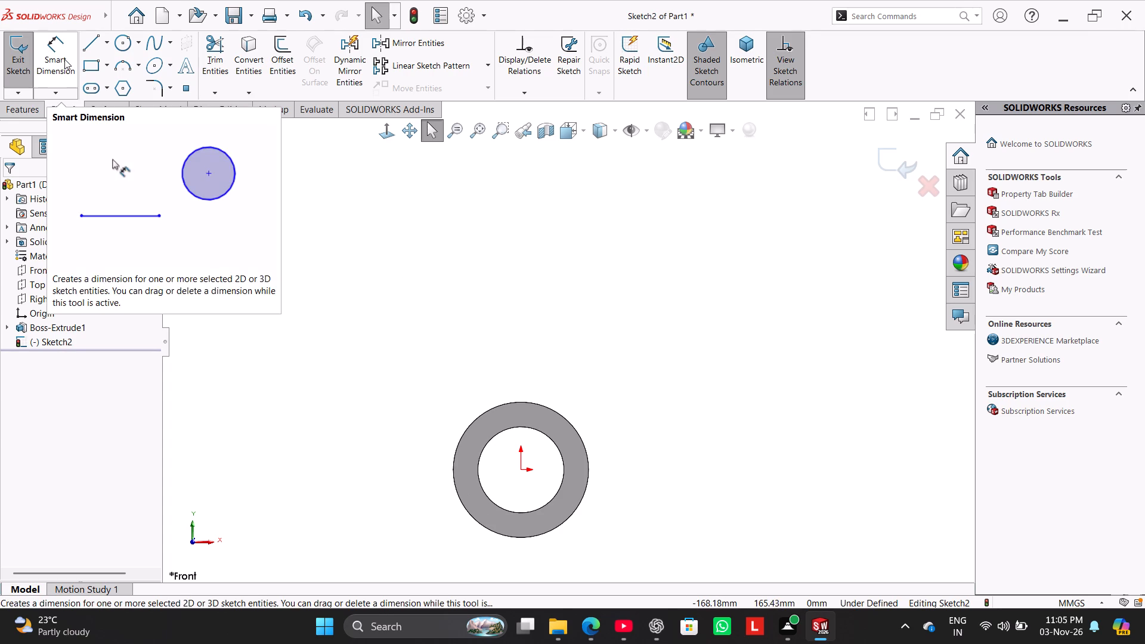
{"action": "left_click", "coordinate": [117, 45]}
{"action": "left_click", "coordinate": [516, 225]}
{"action": "left_click", "coordinate": [530, 270]}
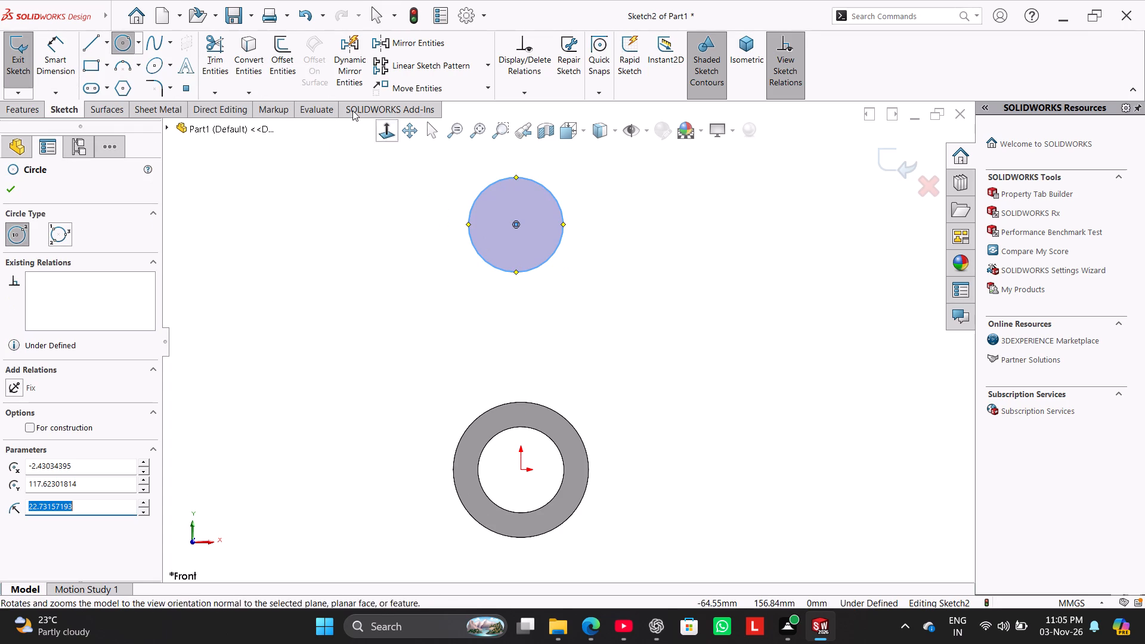
Draw a centerline from the upper circle's centre to the origin and make it vertical.
{"action": "left_click", "coordinate": [106, 37]}
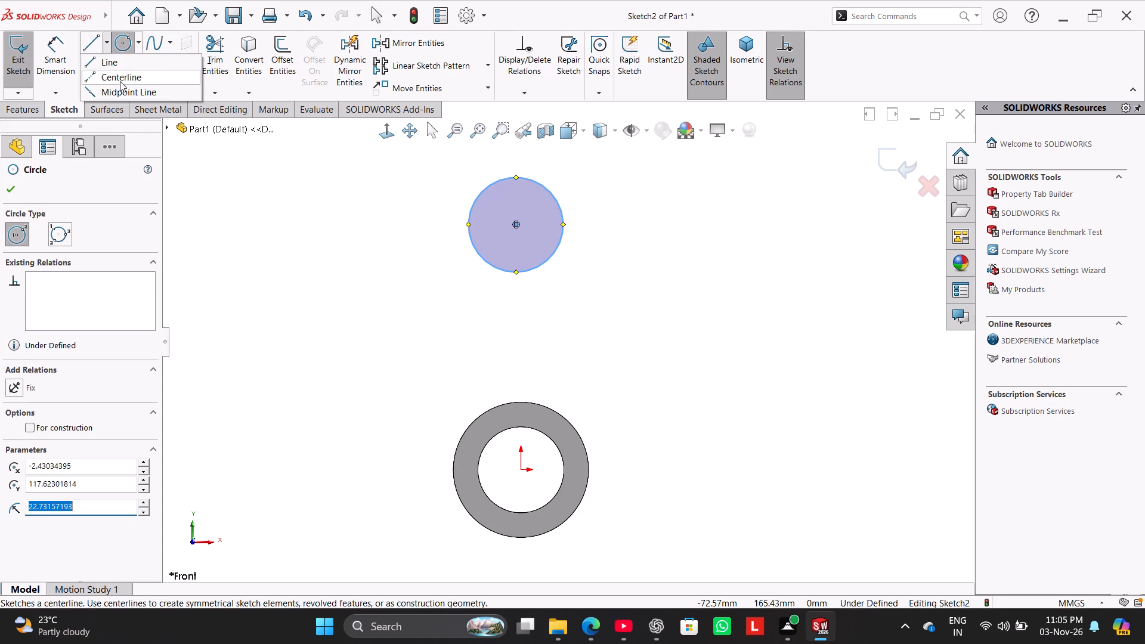
{"action": "left_click", "coordinate": [120, 80]}
{"action": "left_click", "coordinate": [515, 225]}
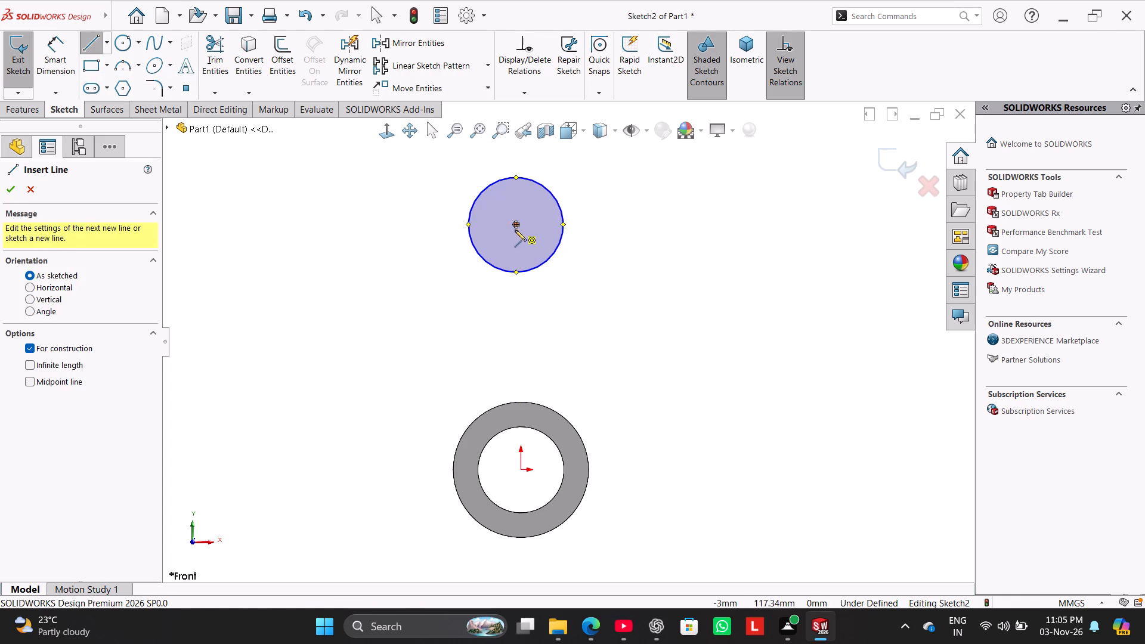
{"action": "left_click", "coordinate": [518, 469]}
{"action": "right_click", "coordinate": [550, 360]}
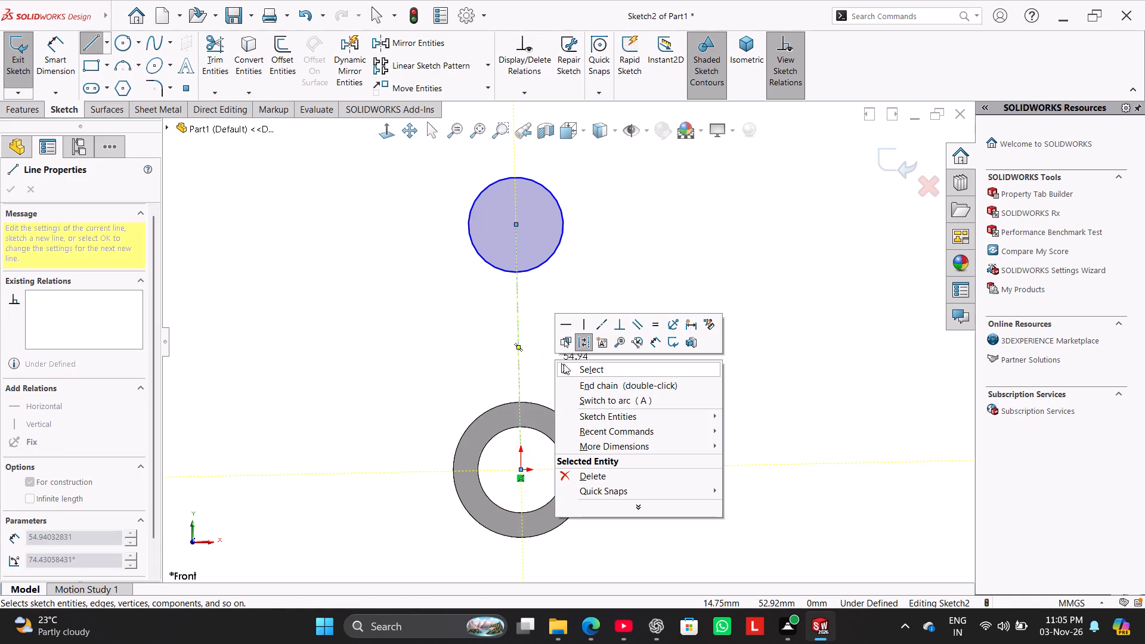
{"action": "left_click", "coordinate": [567, 364]}
{"action": "right_click", "coordinate": [519, 326]}
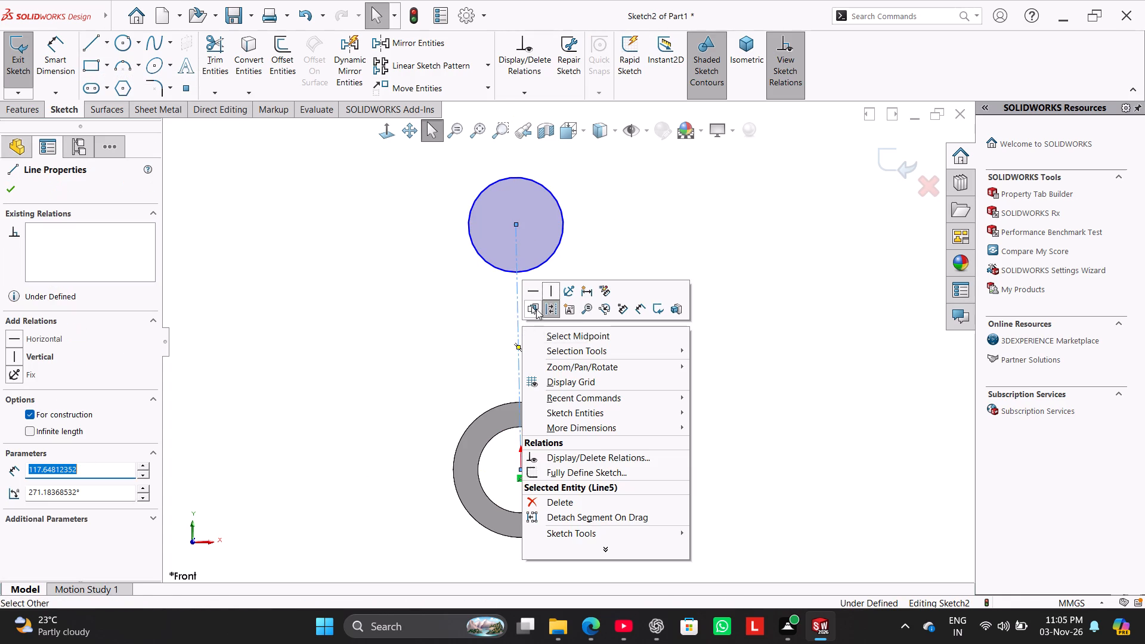
{"action": "left_click", "coordinate": [549, 287]}
{"action": "left_click", "coordinate": [446, 292]}
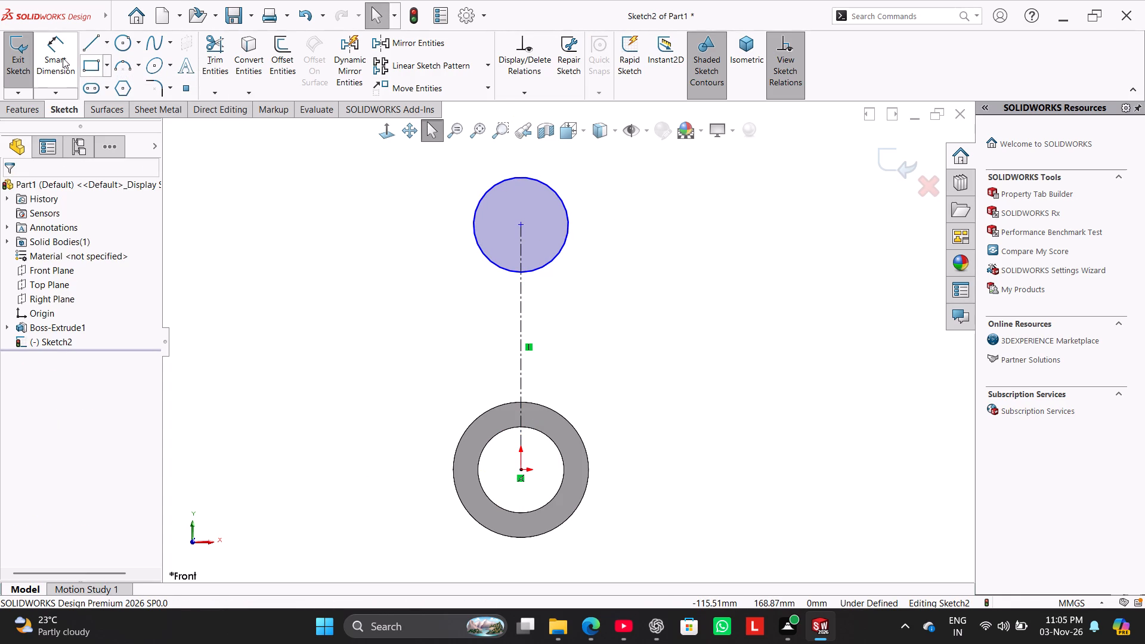
Dimension the vertical centerline between the origin and the circle's centre as 96 mm.
{"action": "left_click", "coordinate": [49, 48]}
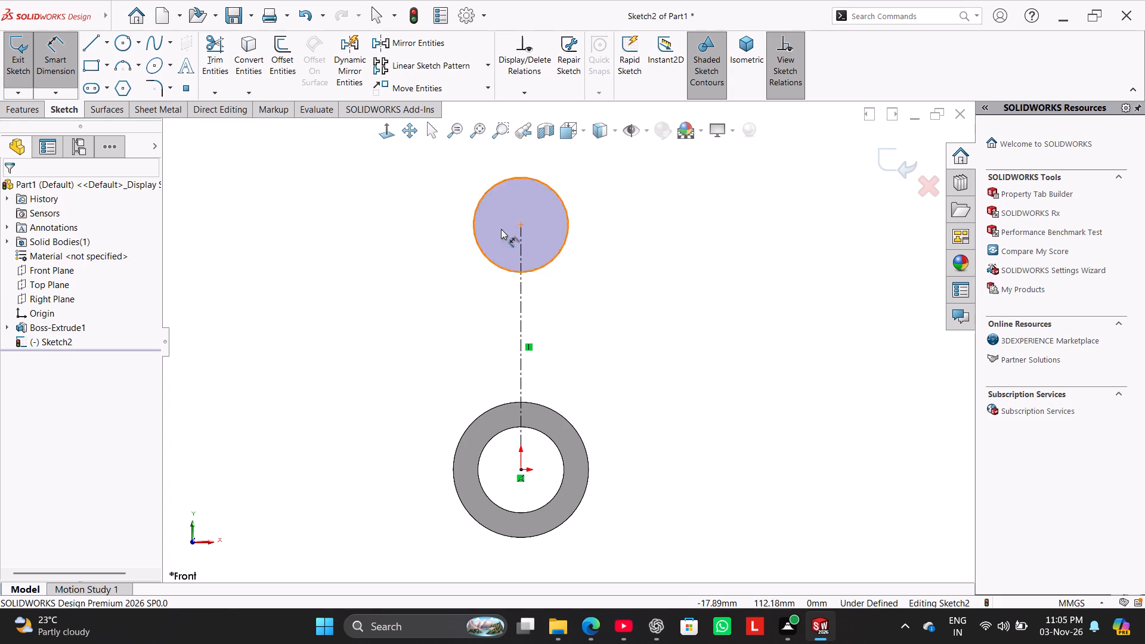
{"action": "left_click_drag", "start_coordinate": [518, 261], "coordinate": [519, 267]}
{"action": "left_click", "coordinate": [593, 292]}
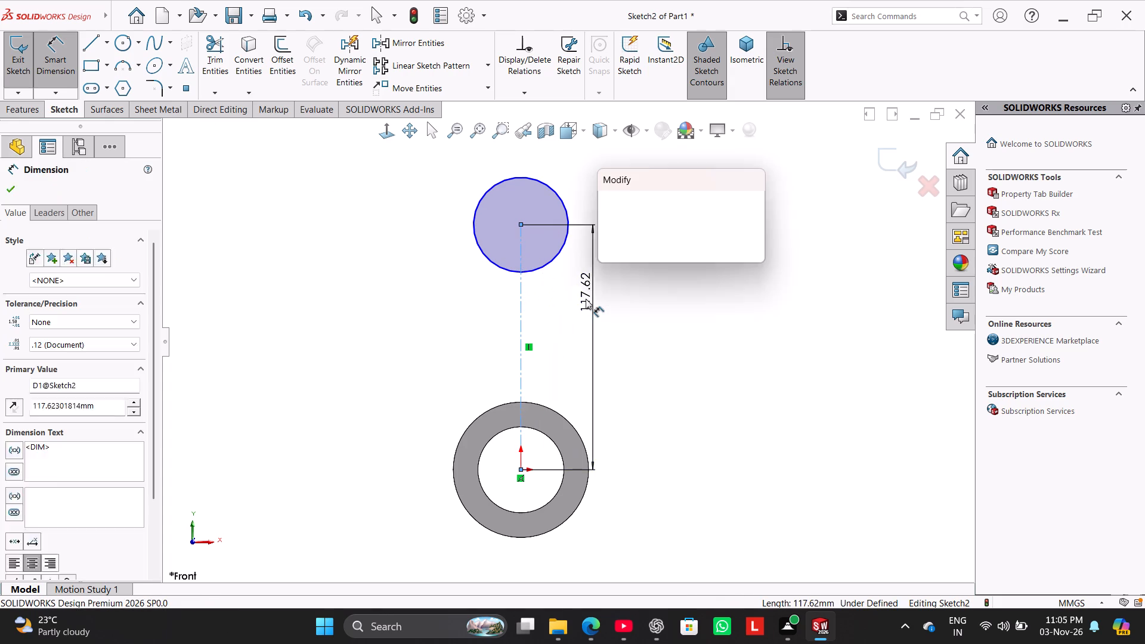
{"action": "type", "text": "96"}
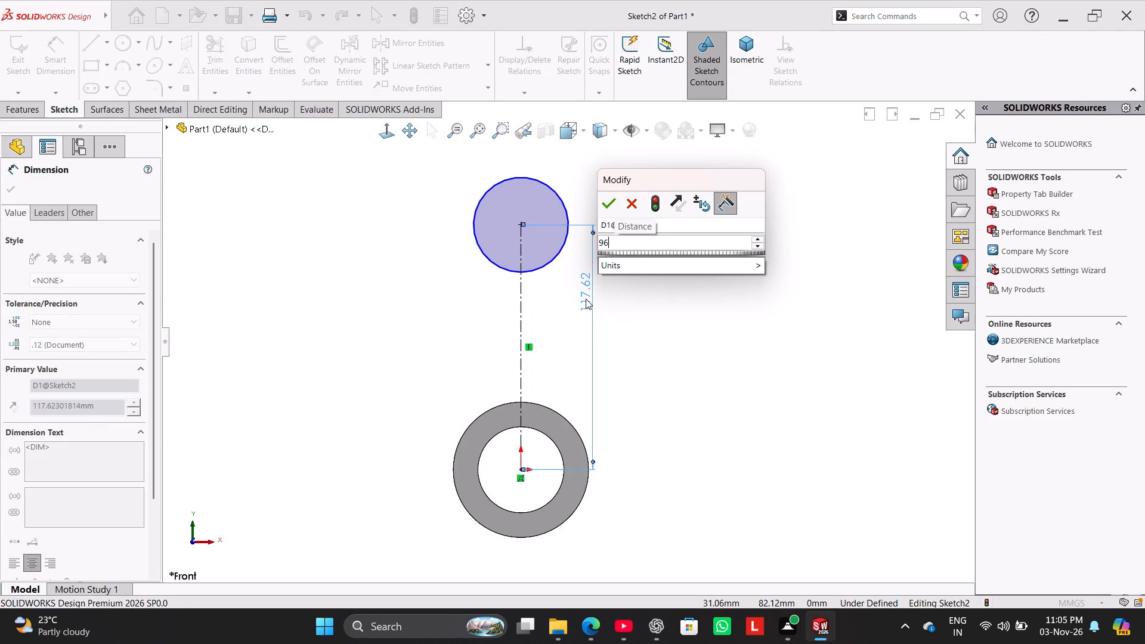
{"action": "key", "text": "Return"}
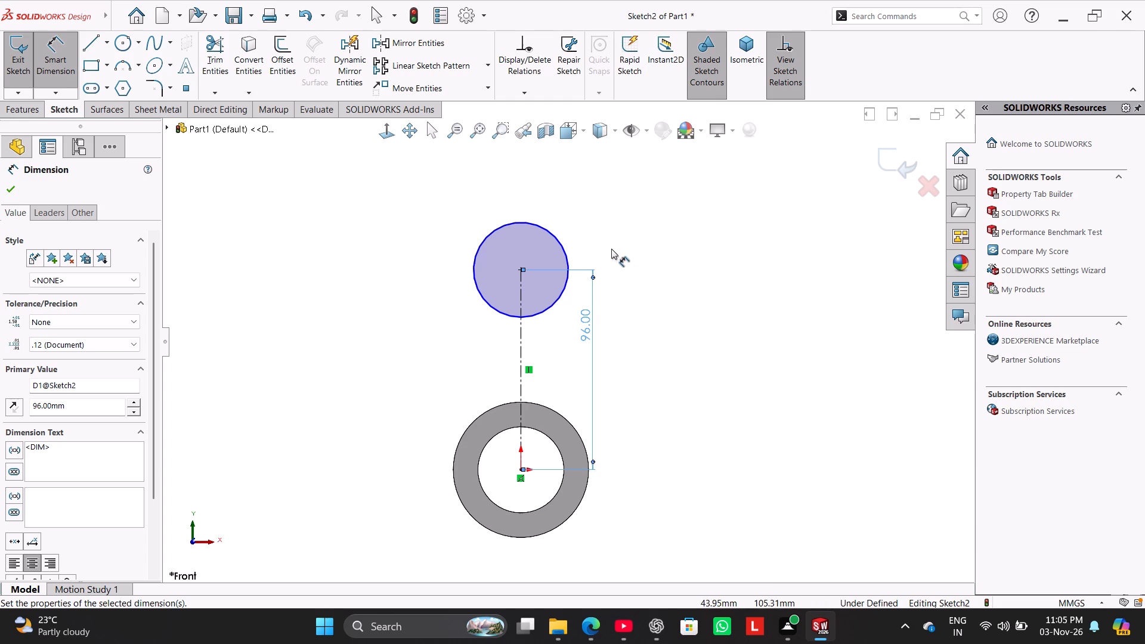
Dimension the upper circle with a diameter of 12 mm.
{"action": "left_click", "coordinate": [561, 296]}
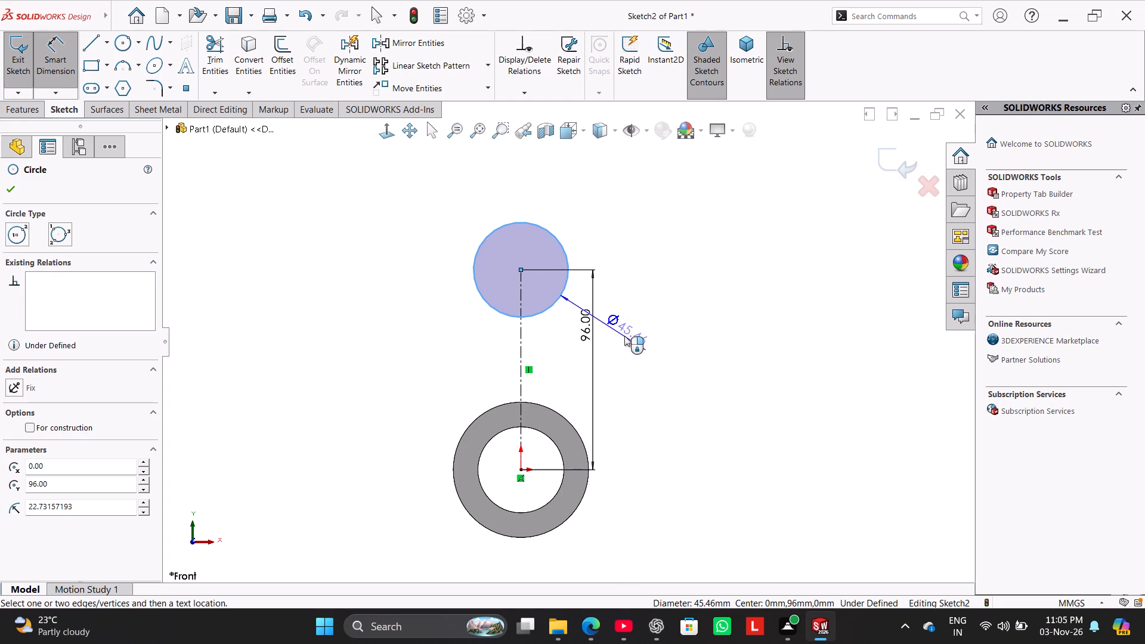
{"action": "left_click", "coordinate": [624, 336]}
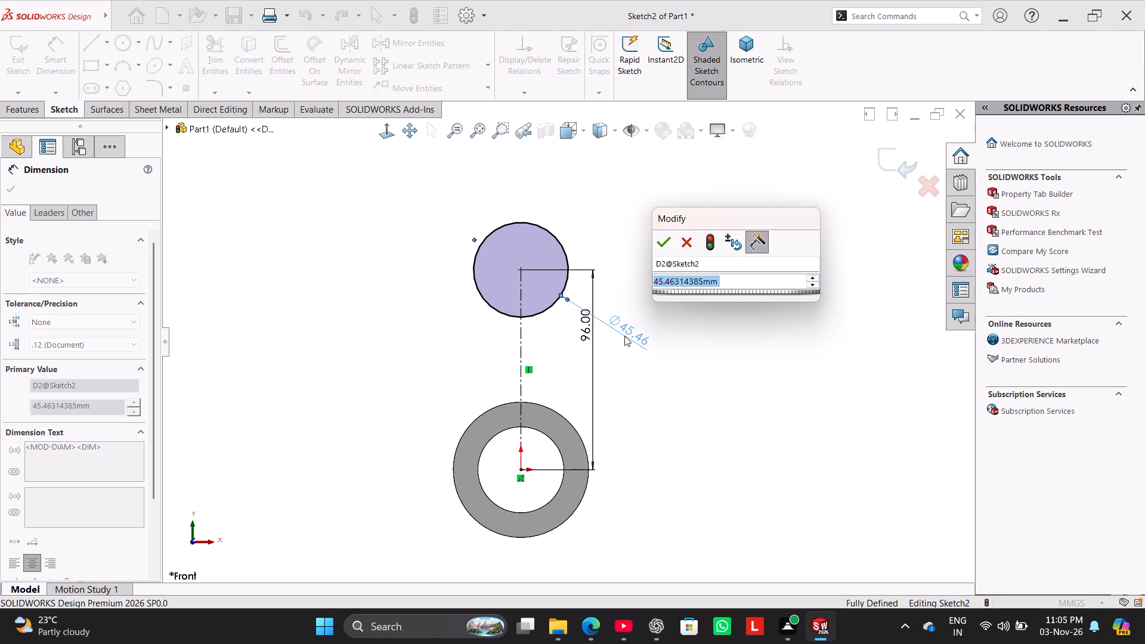
{"action": "type", "text": "122"}
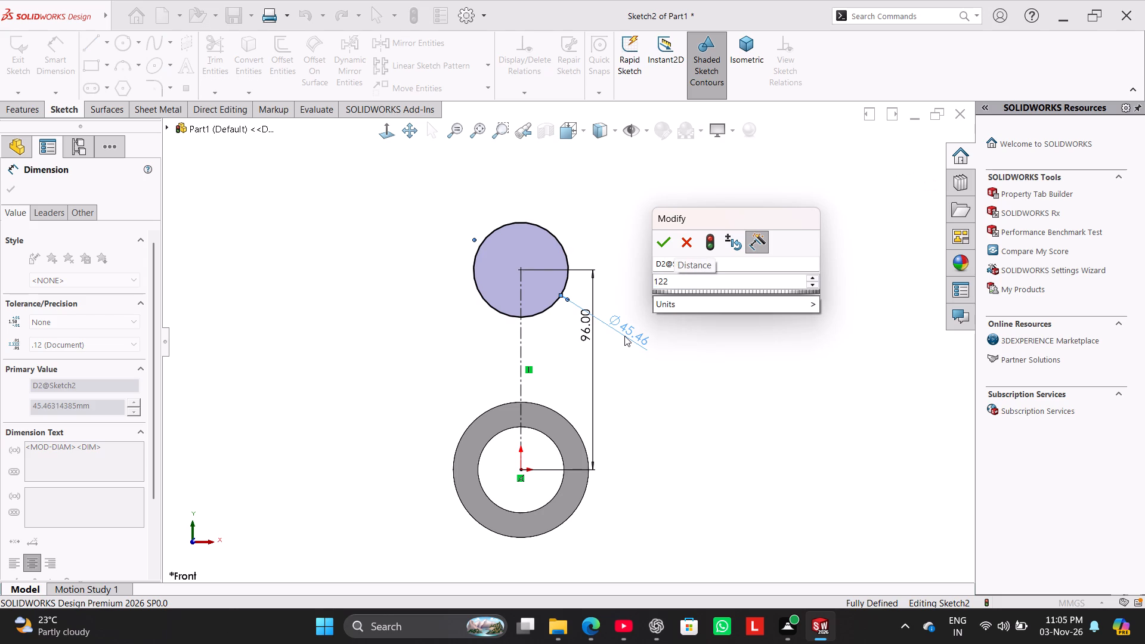
{"action": "key", "text": "BackSpace"}
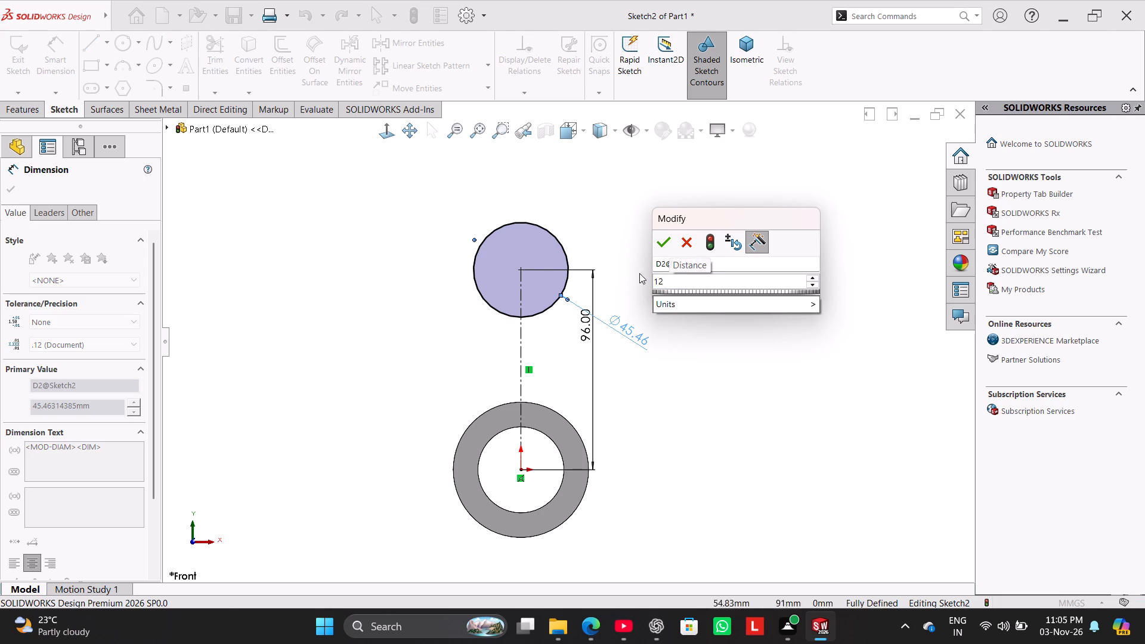
{"action": "left_click", "coordinate": [659, 245]}
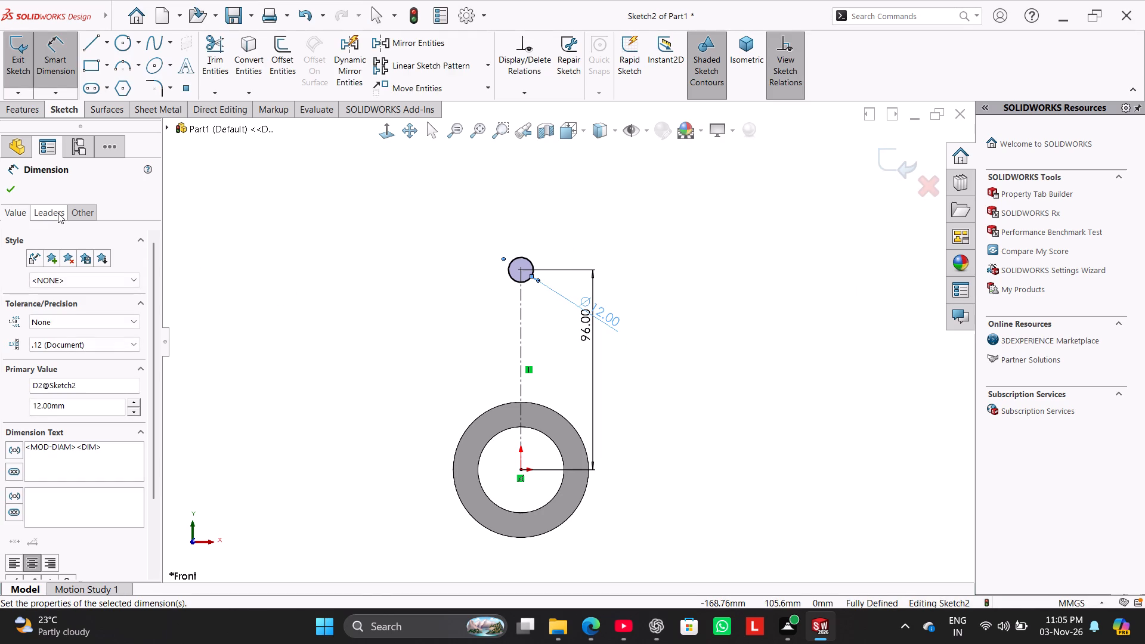
Convert the upper circle's diameter dimension to a radius and set it to 17.45 mm.
{"action": "left_click", "coordinate": [58, 213]}
{"action": "left_click", "coordinate": [38, 301]}
{"action": "left_click", "coordinate": [10, 183]}
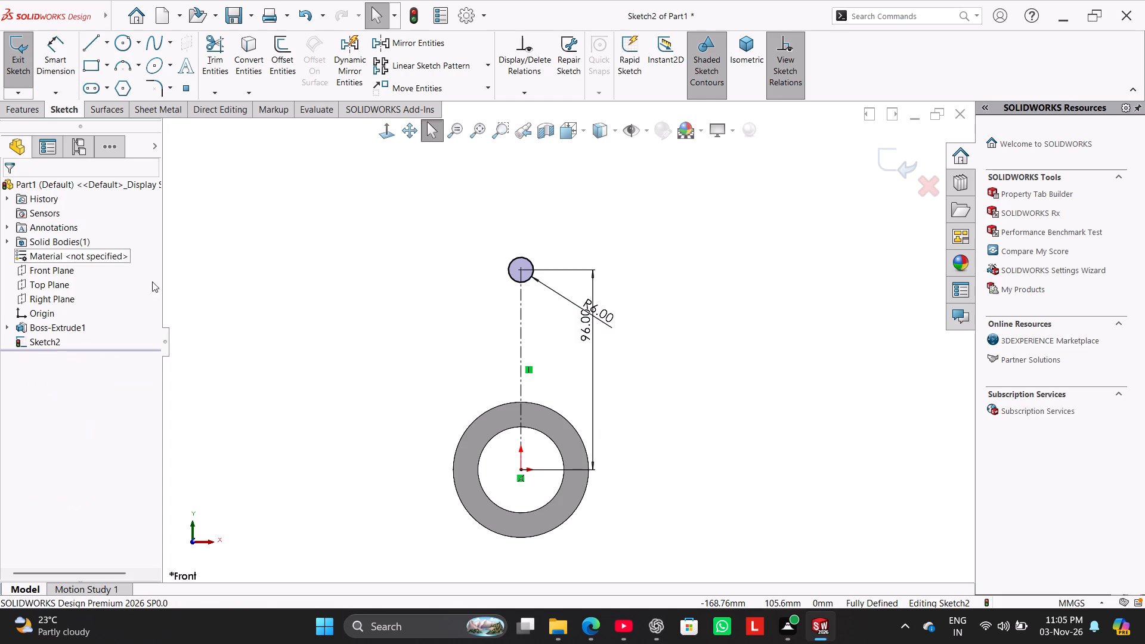
{"action": "double_click", "coordinate": [589, 299]}
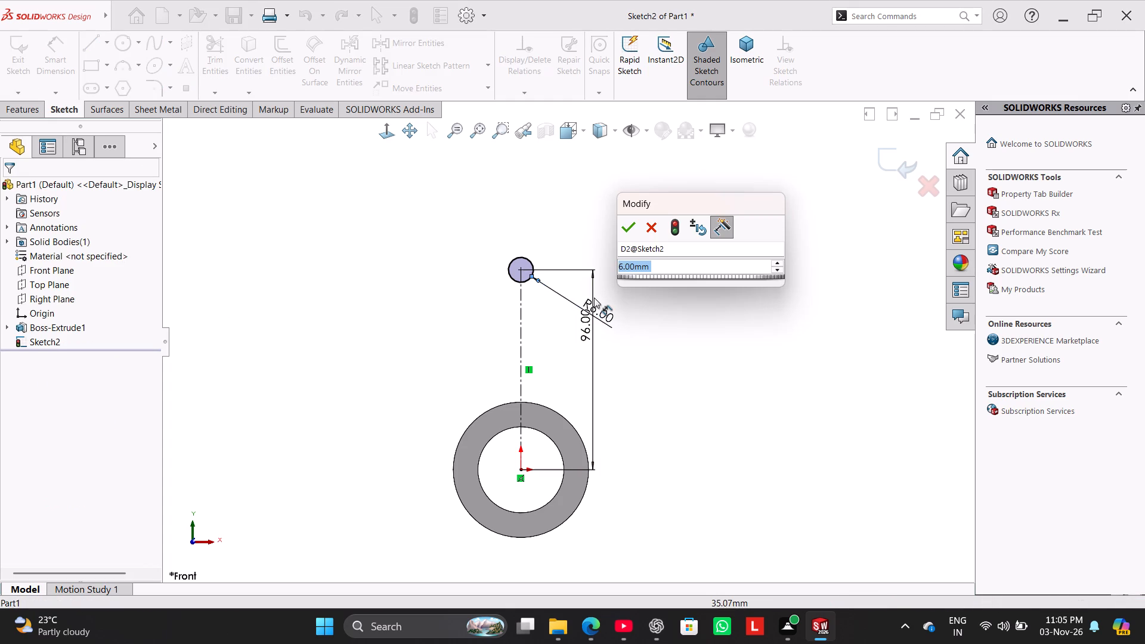
{"action": "type", "text": "17"}
{"action": "type", "text": ".45"}
{"action": "key", "text": "Return"}
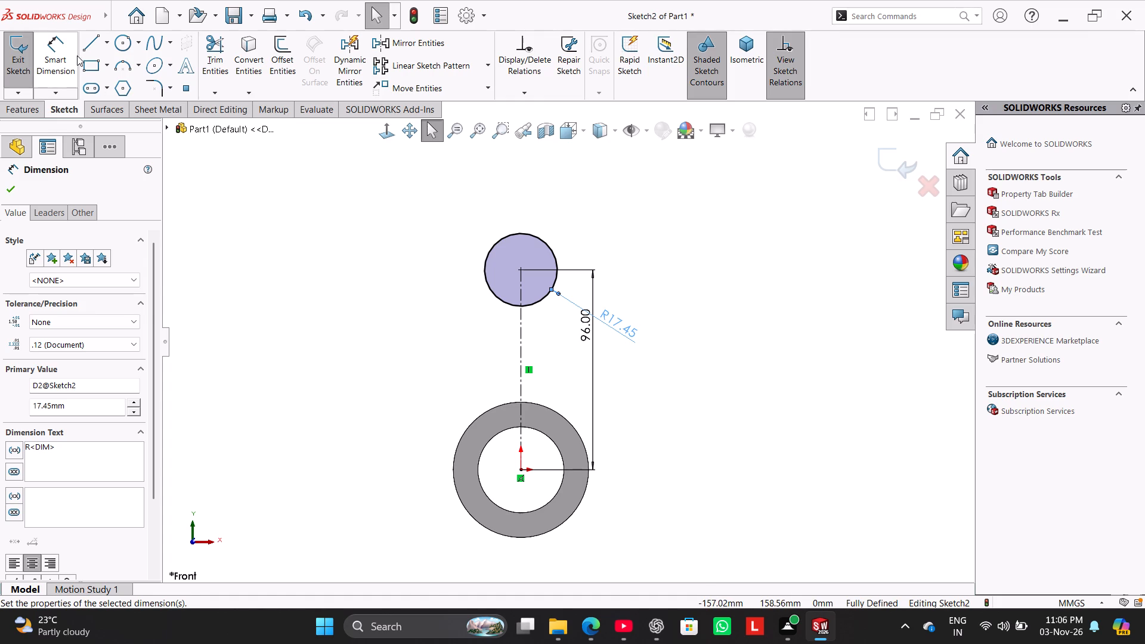
Sketch a larger circle of about 69 mm diameter concentric with the R17.45 circle.
{"action": "left_click", "coordinate": [123, 42]}
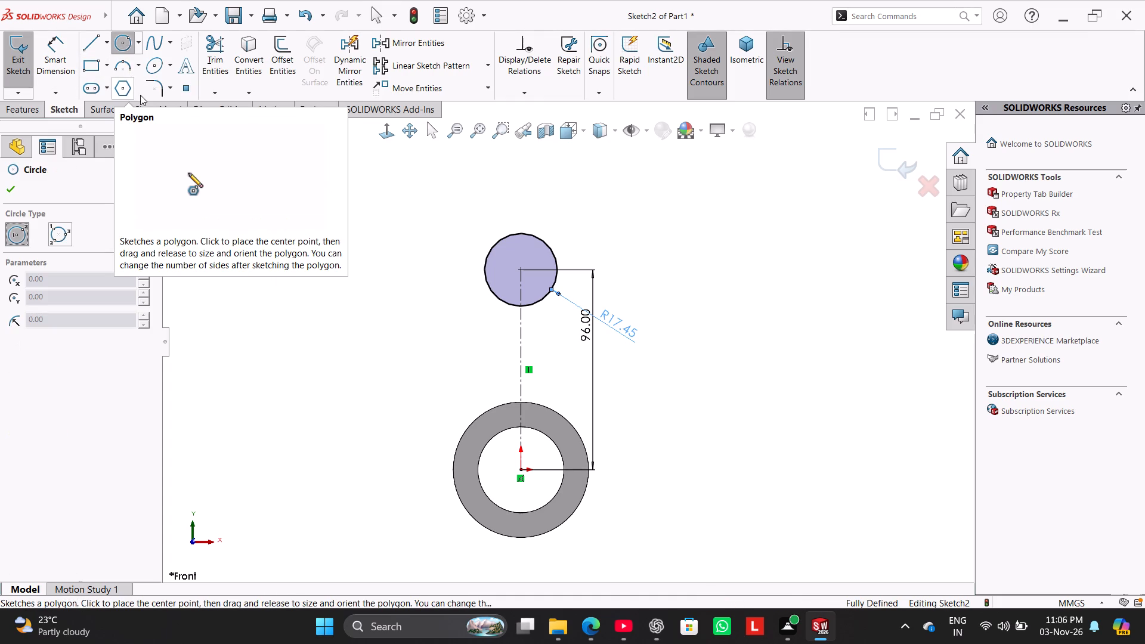
{"action": "left_click", "coordinate": [522, 267]}
{"action": "left_click_drag", "start_coordinate": [550, 336], "coordinate": [528, 323]}
Dimension the outer concentric circle with a diameter of 50 mm.
{"action": "left_click", "coordinate": [54, 62]}
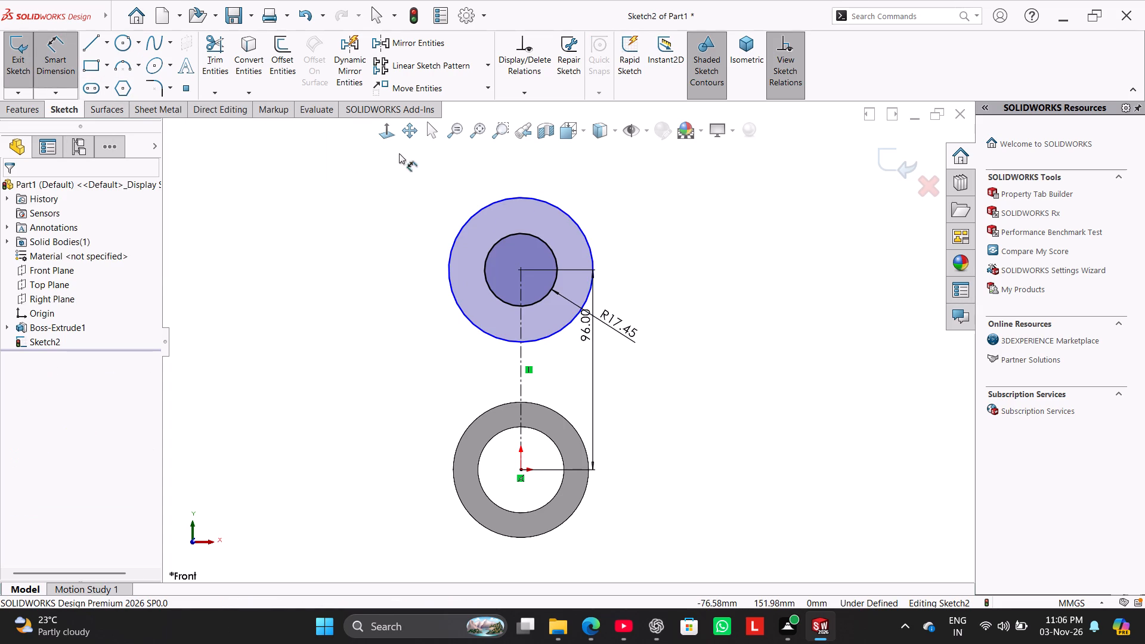
{"action": "left_click", "coordinate": [498, 202]}
{"action": "left_click", "coordinate": [694, 169]}
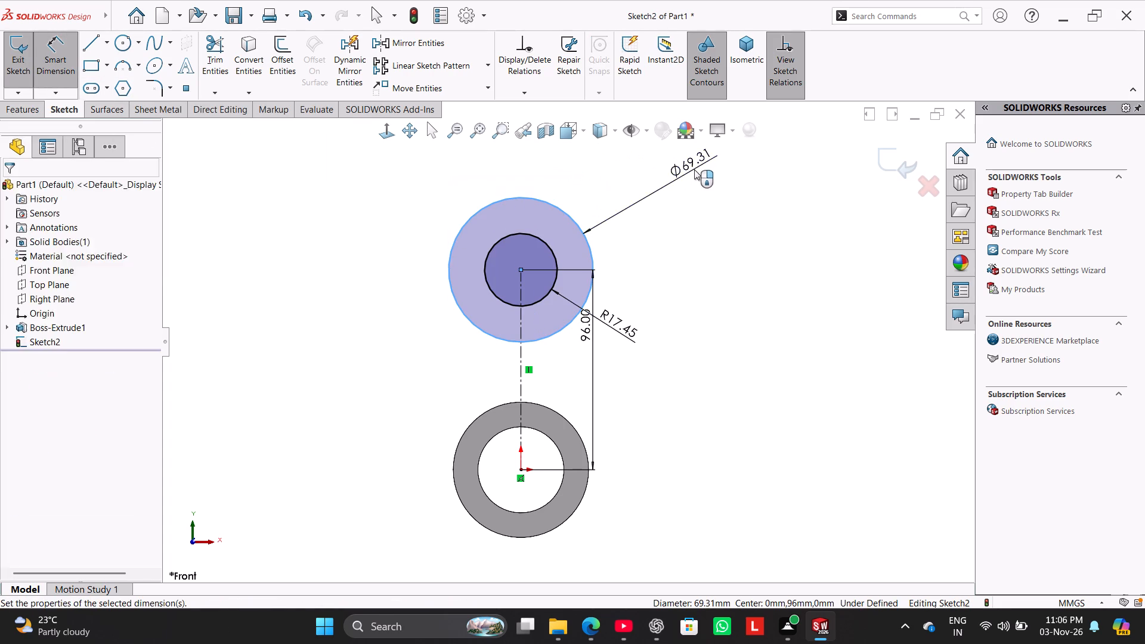
{"action": "type", "text": "50"}
{"action": "key", "text": "Return"}
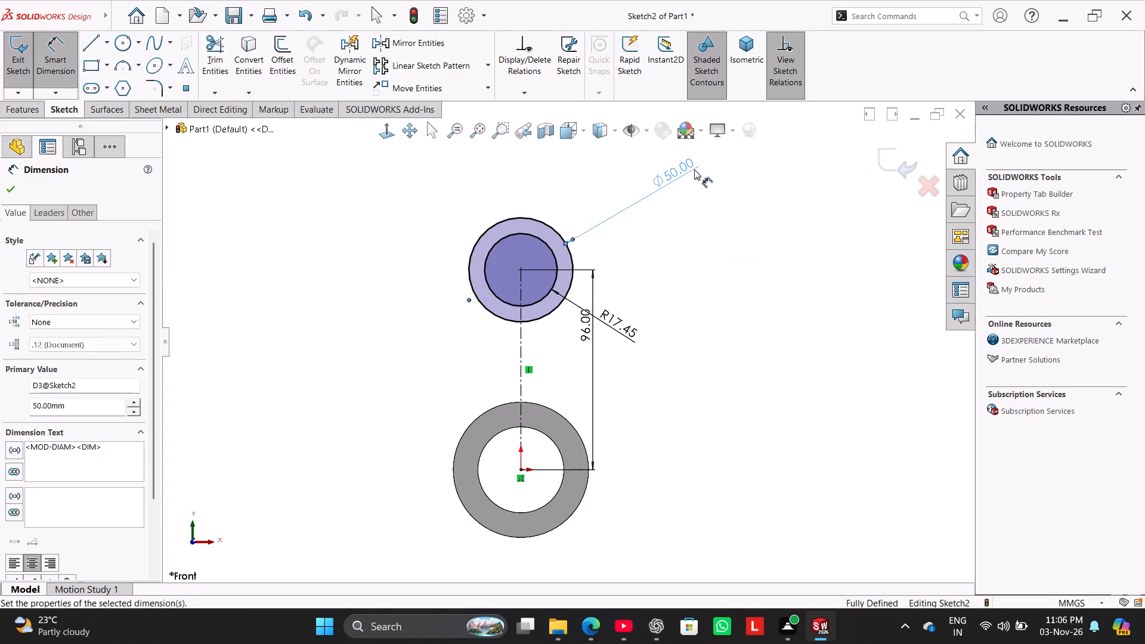
{"action": "right_click", "coordinate": [650, 228]}
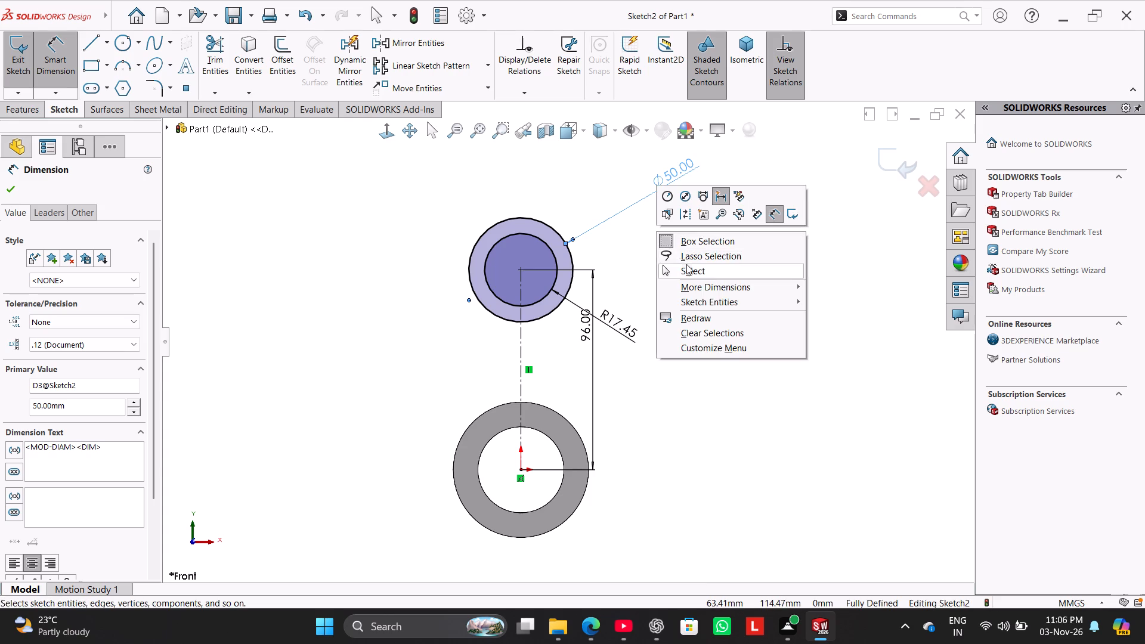
{"action": "left_click", "coordinate": [694, 272]}
Sketch a small circle of about 6 mm radius above the concentric circles, its centre about 155 mm above the origin.
{"action": "scroll", "coordinate": [569, 185], "scroll_direction": "up", "scroll_amount": 2}
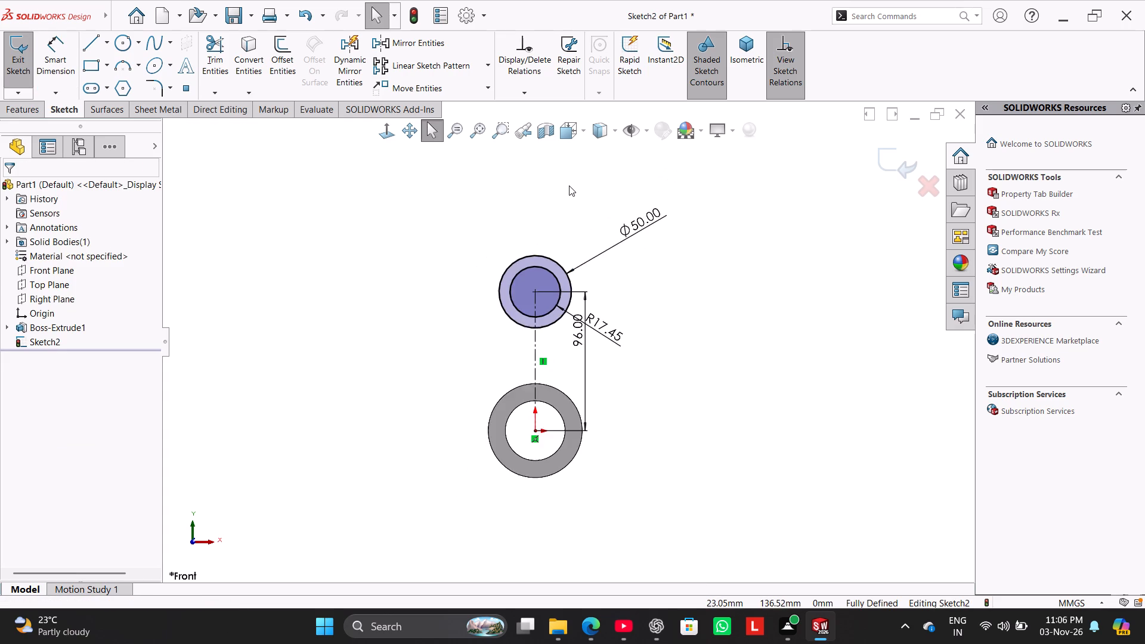
{"action": "scroll", "coordinate": [569, 185], "scroll_direction": "down", "scroll_amount": 3}
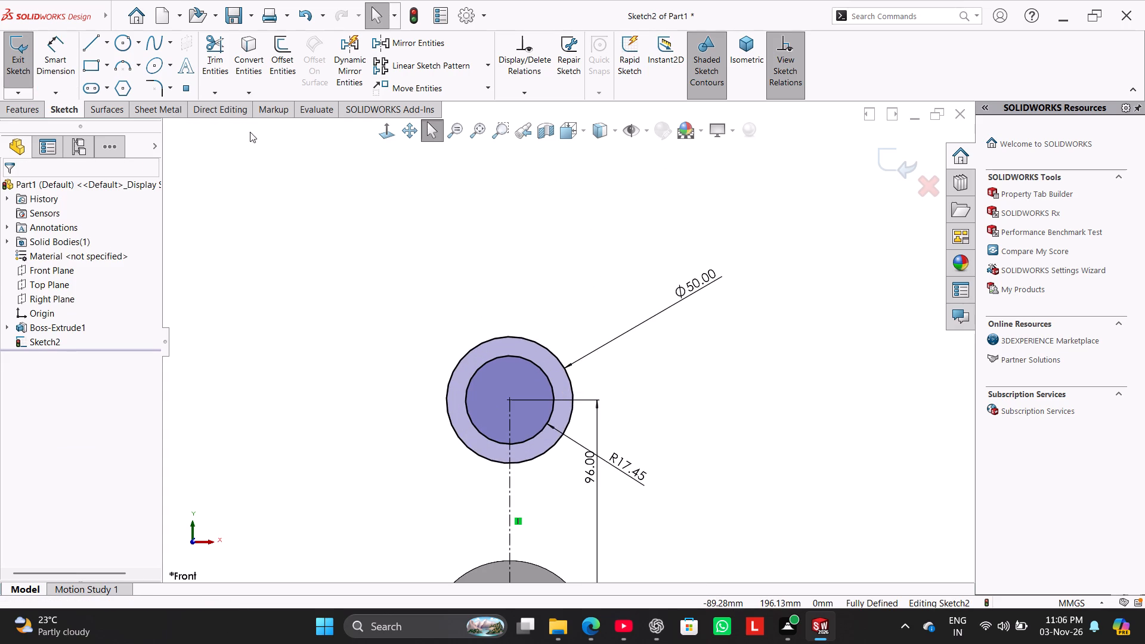
{"action": "left_click", "coordinate": [124, 39]}
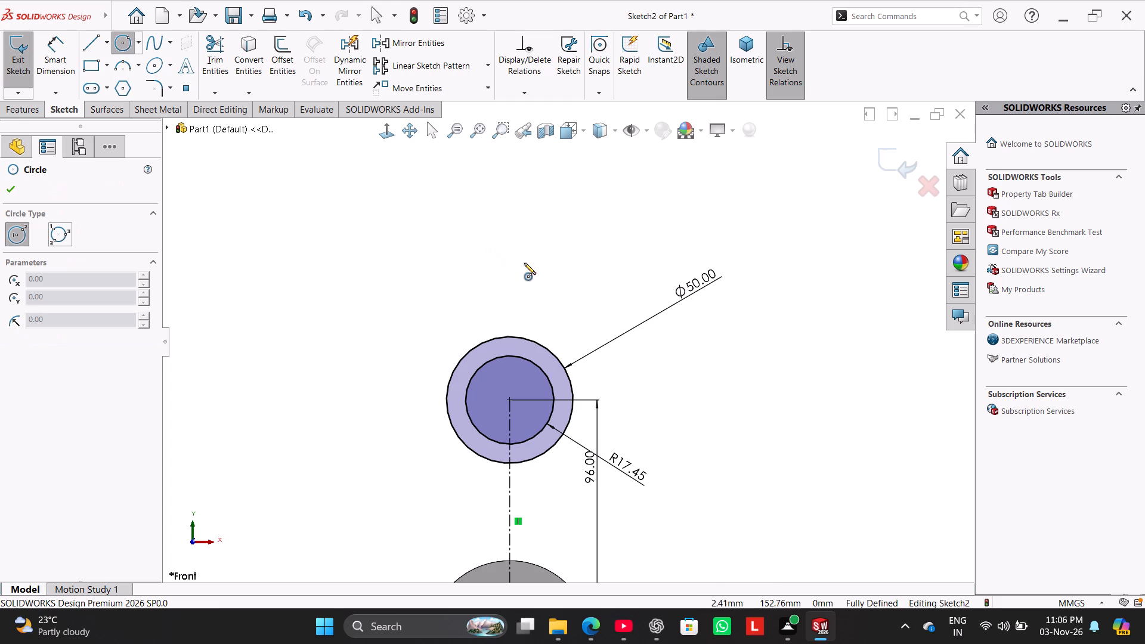
{"action": "left_click", "coordinate": [519, 250]}
{"action": "left_click", "coordinate": [525, 264]}
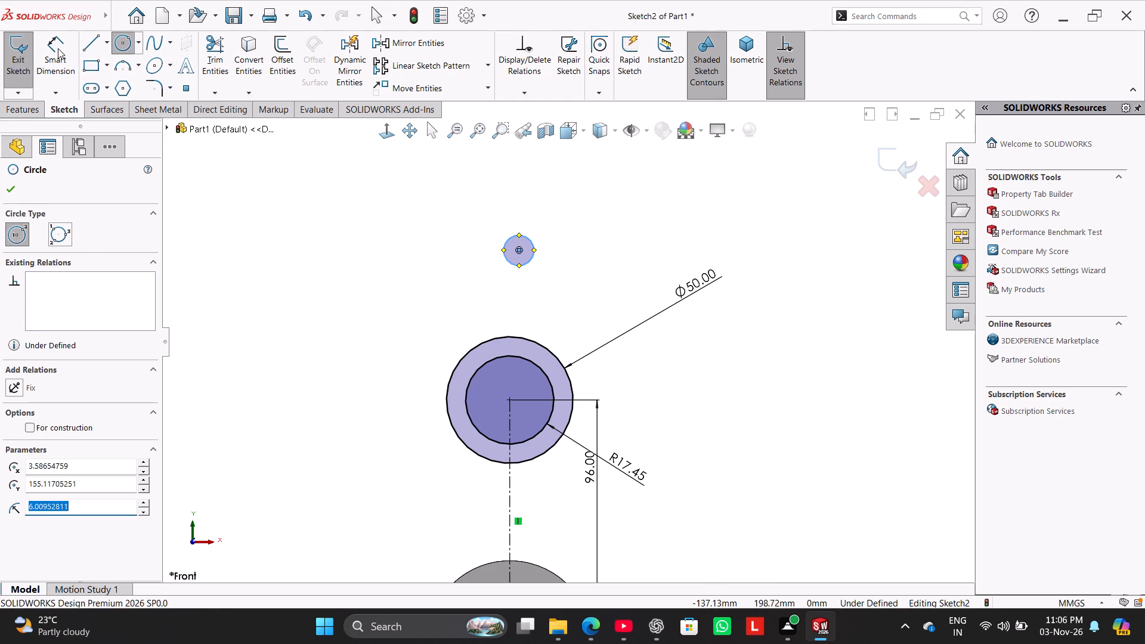
Dimension the vertical distance between the small circle's centre and the concentric circles' centre as 44 mm.
{"action": "left_click", "coordinate": [58, 48]}
{"action": "left_click", "coordinate": [507, 401]}
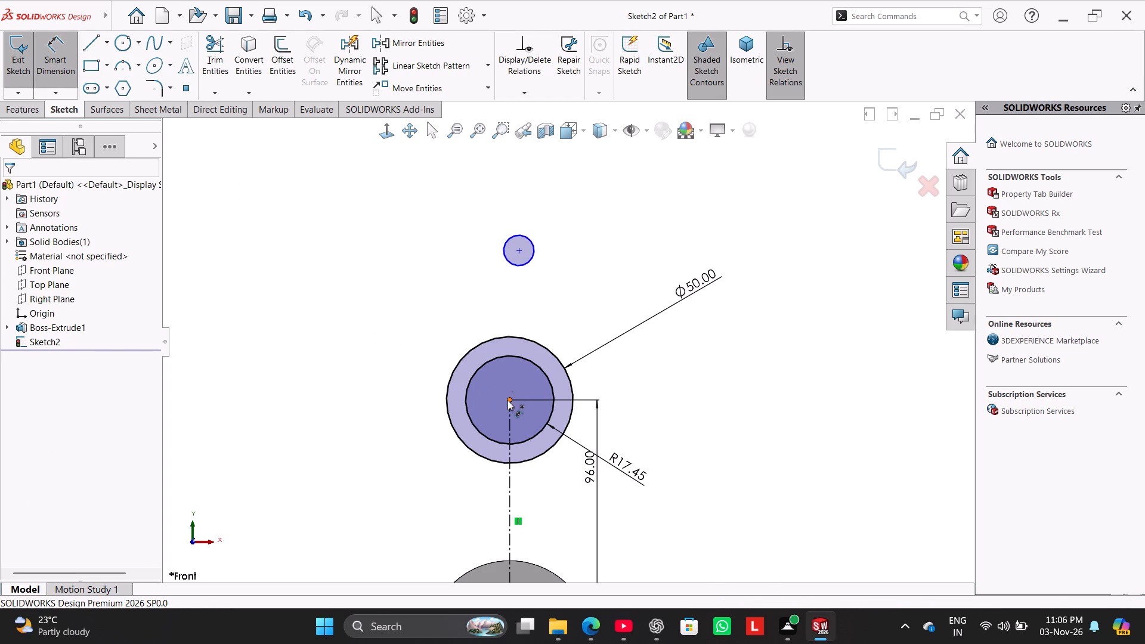
{"action": "left_click", "coordinate": [521, 252]}
{"action": "left_click", "coordinate": [407, 314]}
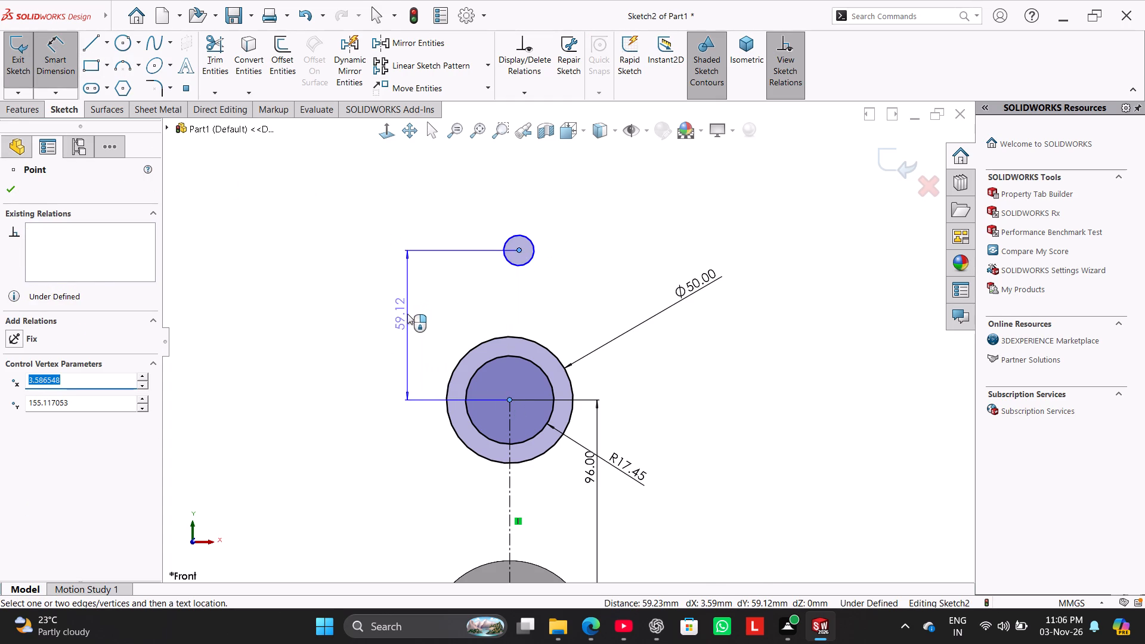
{"action": "type", "text": "44"}
{"action": "key", "text": "Return"}
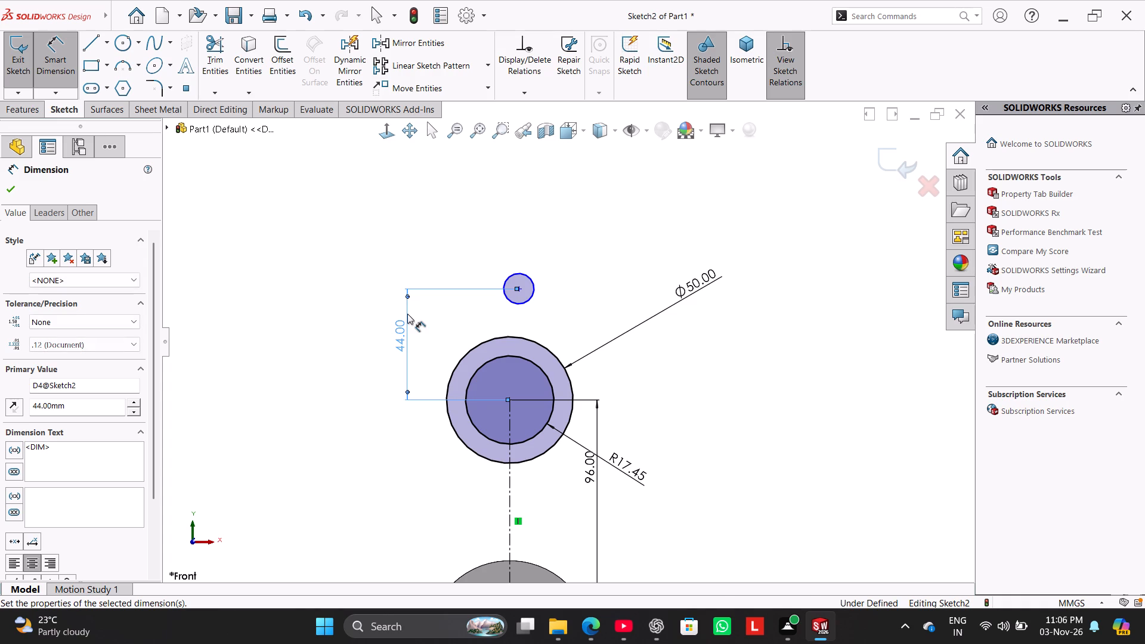
Draw a centerline from the small circle's centre to the concentric circles' centre and make it vertical.
{"action": "left_click", "coordinate": [107, 47]}
{"action": "left_click", "coordinate": [125, 84]}
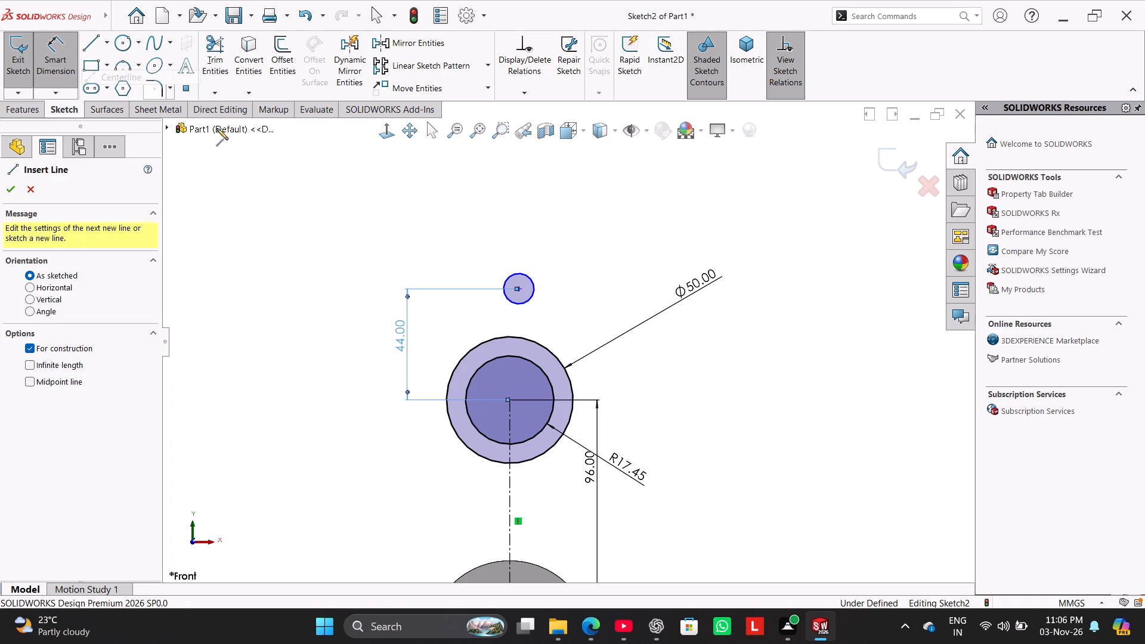
{"action": "left_click", "coordinate": [519, 289]}
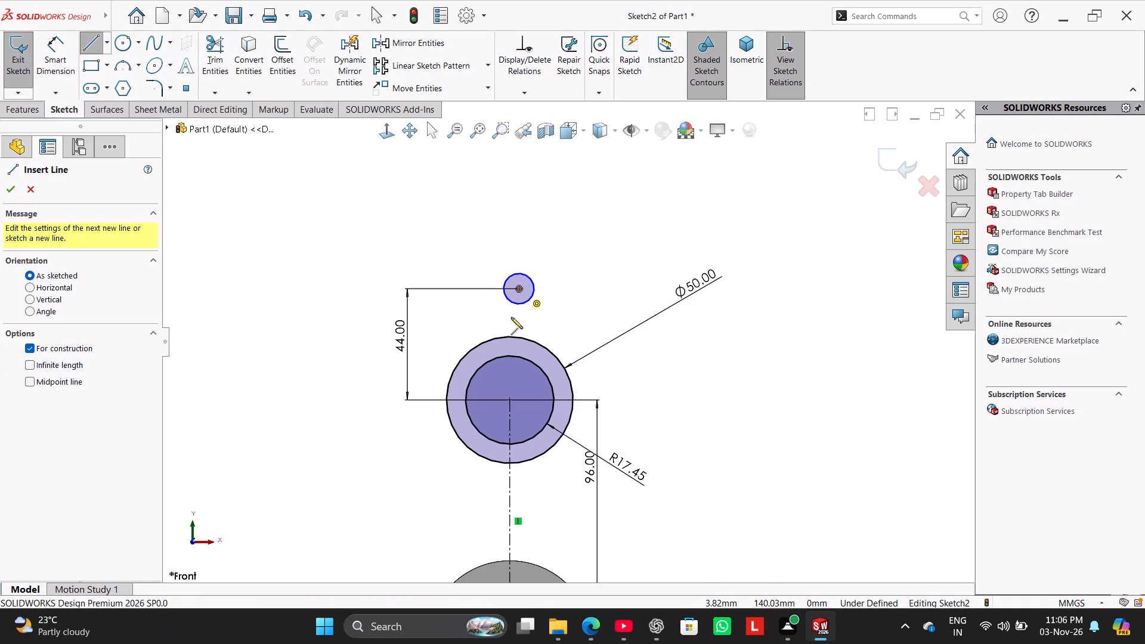
{"action": "left_click", "coordinate": [511, 398]}
{"action": "right_click", "coordinate": [425, 259]}
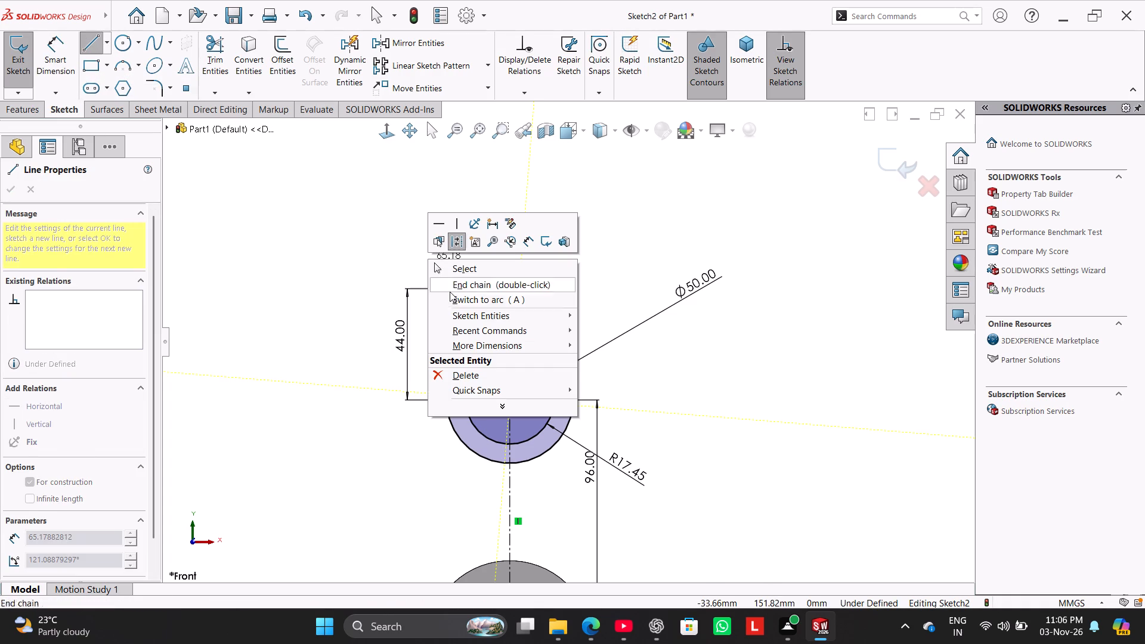
{"action": "left_click", "coordinate": [454, 270]}
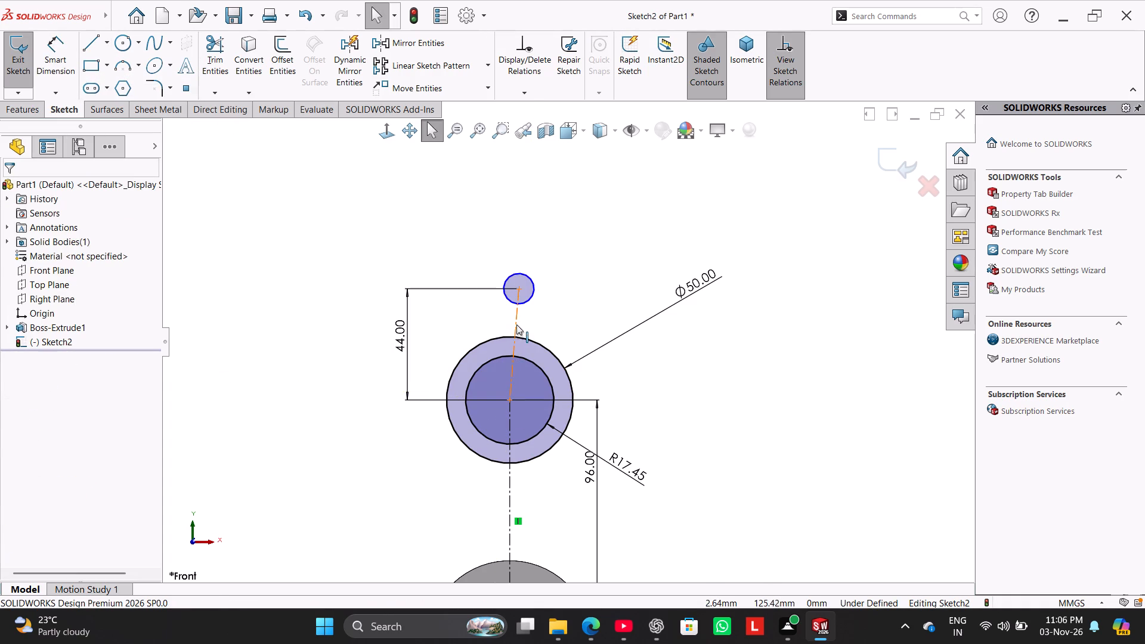
{"action": "right_click", "coordinate": [516, 324]}
{"action": "left_click", "coordinate": [549, 281]}
{"action": "left_click", "coordinate": [539, 218]}
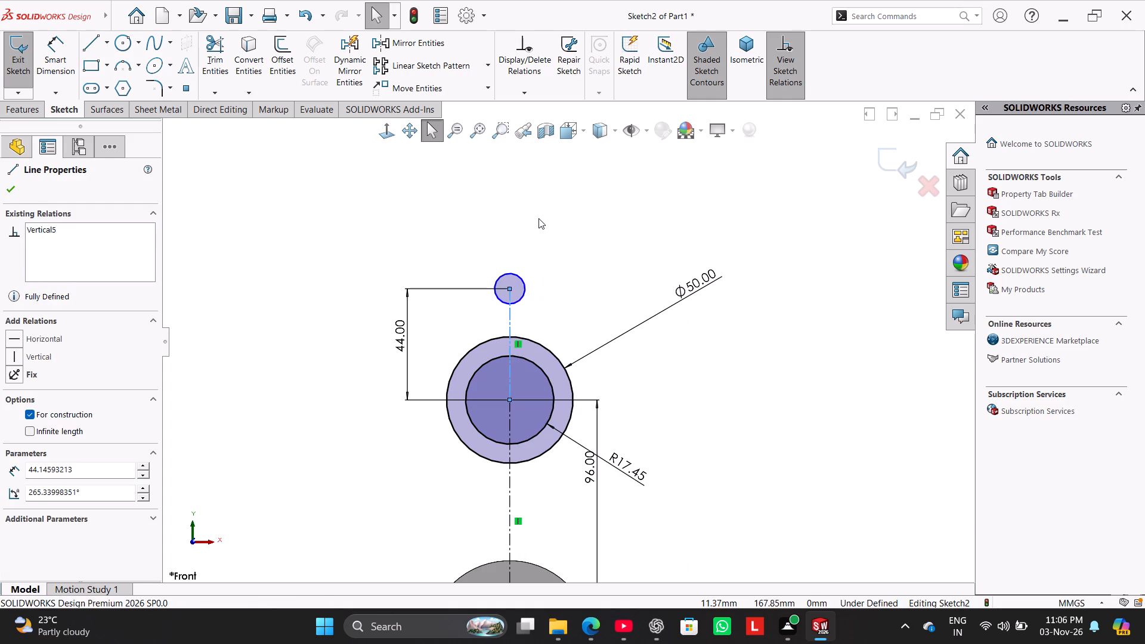
Dimension the small upper circle with a diameter of 10 mm.
{"action": "left_click", "coordinate": [56, 37]}
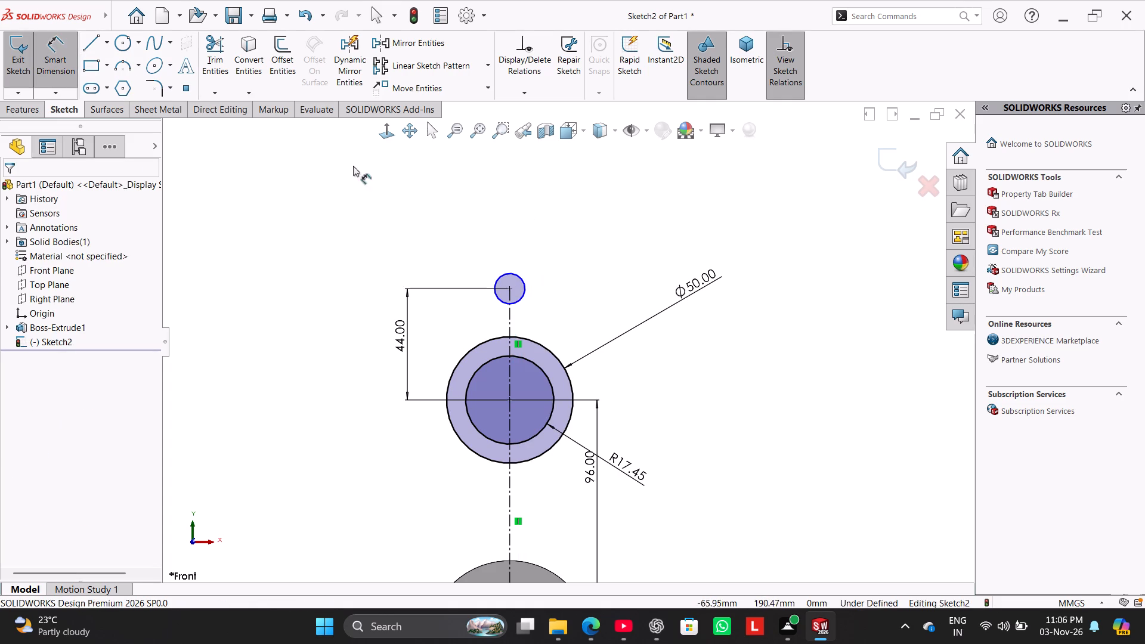
{"action": "left_click", "coordinate": [515, 272]}
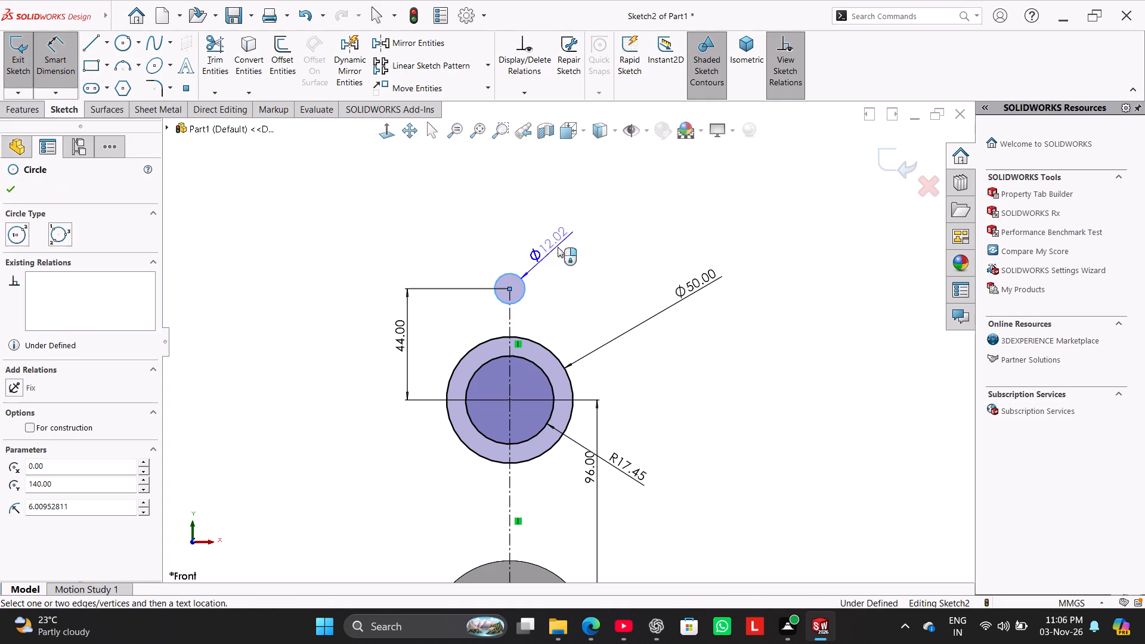
{"action": "left_click", "coordinate": [590, 226]}
{"action": "type", "text": "10"}
{"action": "key", "text": "Return"}
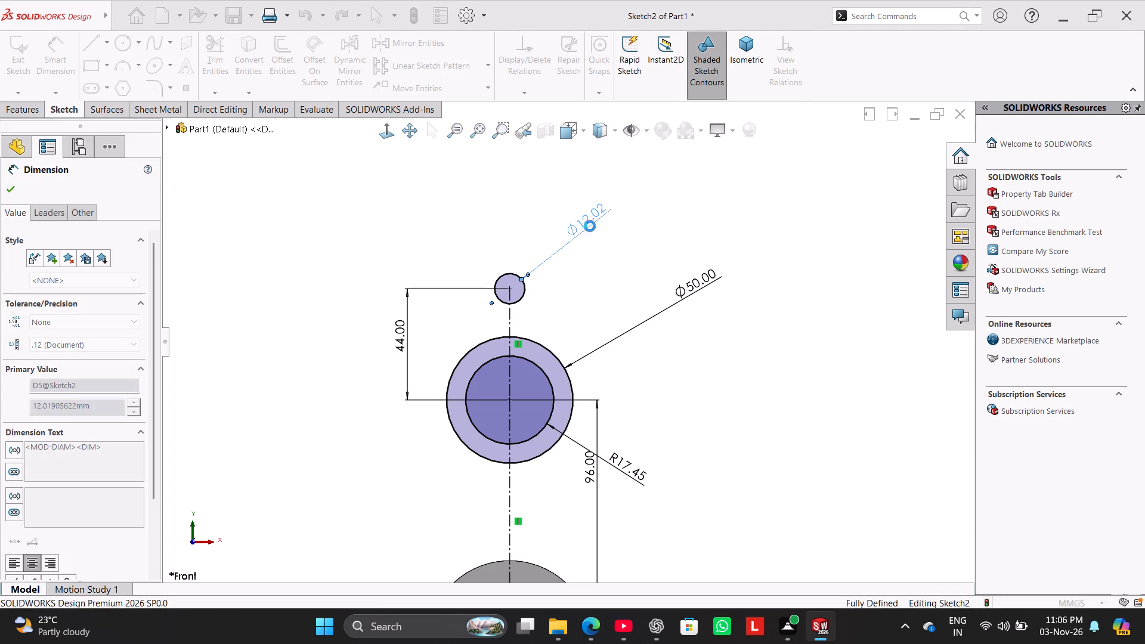
{"action": "right_click", "coordinate": [763, 217]}
{"action": "left_click", "coordinate": [806, 254]}
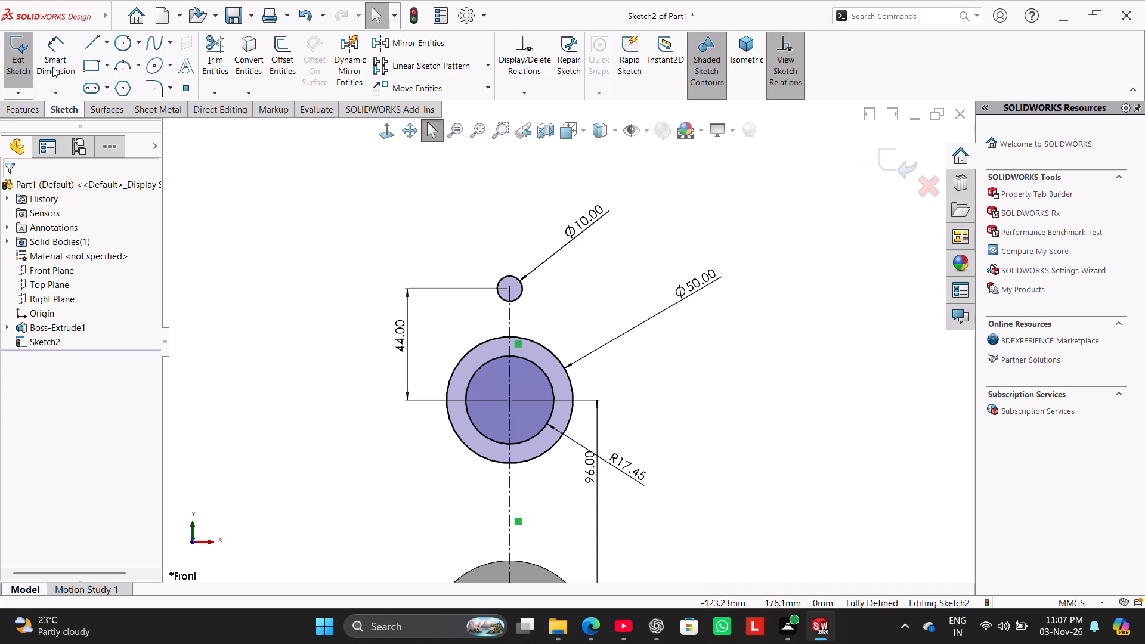
Sketch a circle of about 18.6 mm radius concentric with the 10 mm circle.
{"action": "left_click", "coordinate": [125, 42]}
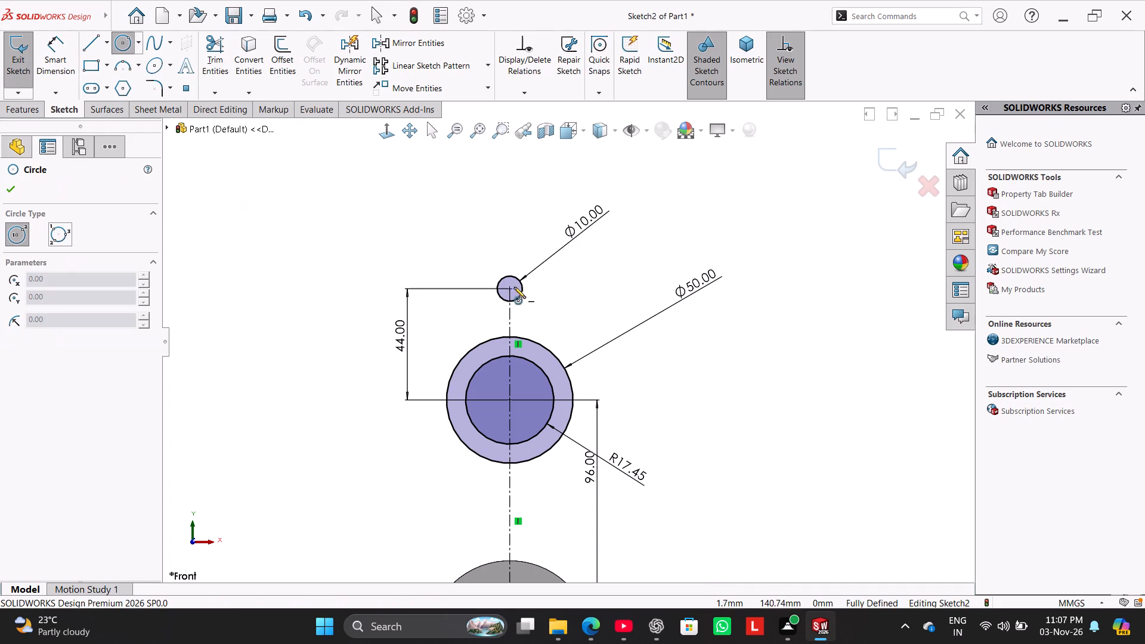
{"action": "left_click", "coordinate": [511, 290]}
{"action": "left_click", "coordinate": [553, 308]}
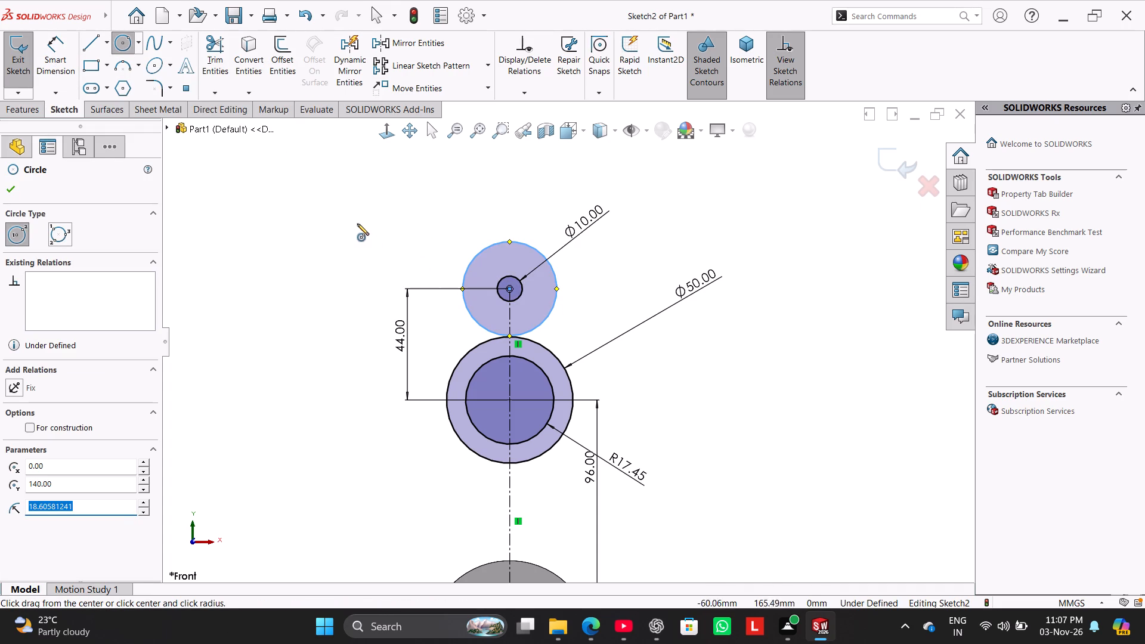
Dimension the new circle around the 10 mm circle with a diameter of 28 mm.
{"action": "left_click_drag", "start_coordinate": [65, 53], "coordinate": [72, 63]}
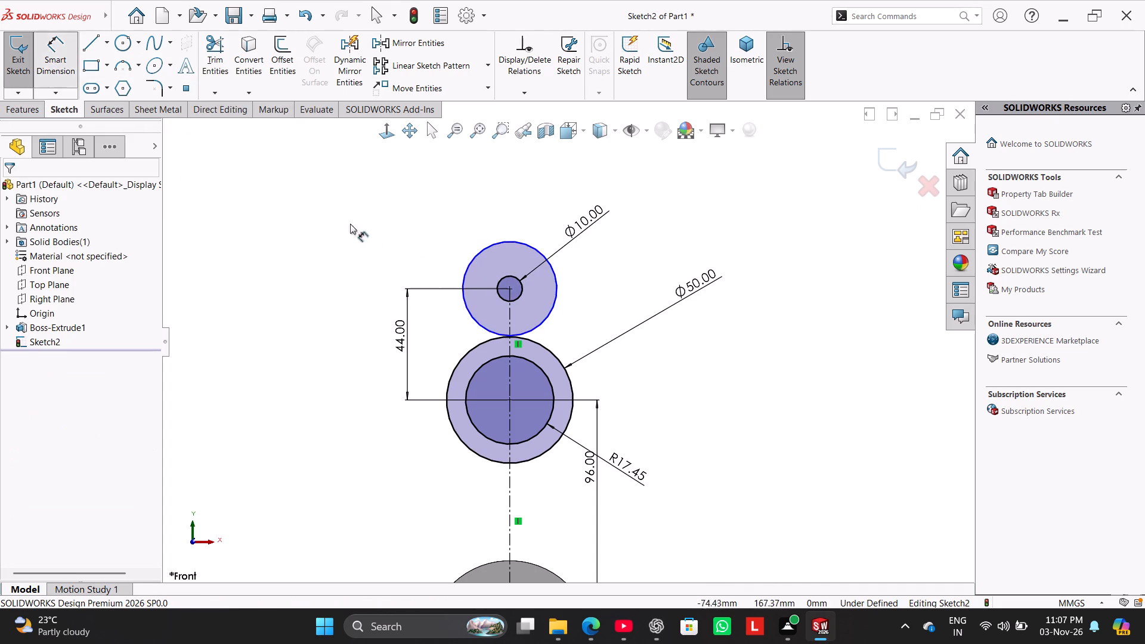
{"action": "left_click", "coordinate": [472, 256]}
{"action": "left_click", "coordinate": [431, 209]}
{"action": "type", "text": "28"}
{"action": "key", "text": "Return"}
{"action": "right_click_drag", "start_coordinate": [329, 243], "coordinate": [285, 239]}
{"action": "right_click", "coordinate": [318, 244]}
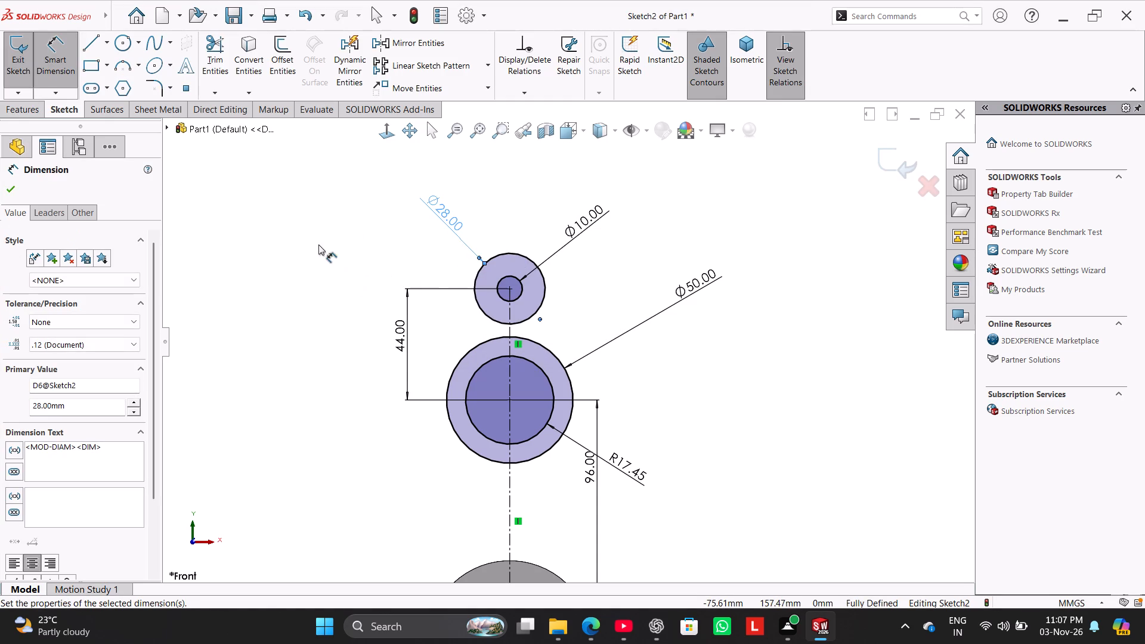
{"action": "left_click", "coordinate": [360, 281]}
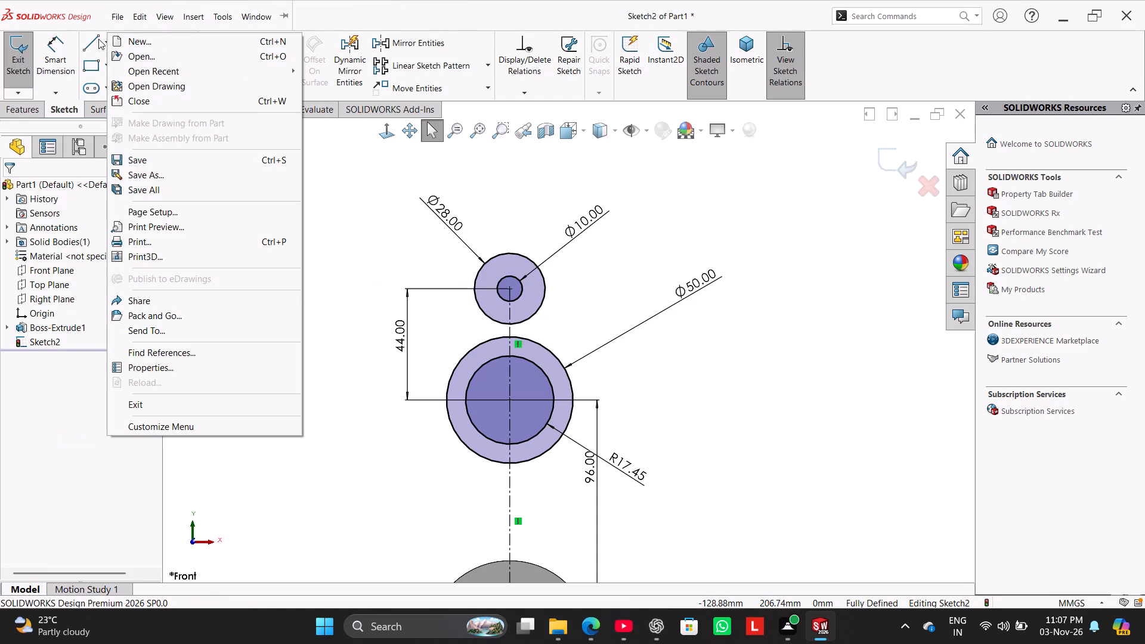
Sketch two side lines from the 28 mm circle down into the 50 mm circle, about 31 mm long on the right and 24 mm on the left.
{"action": "left_click", "coordinate": [89, 42]}
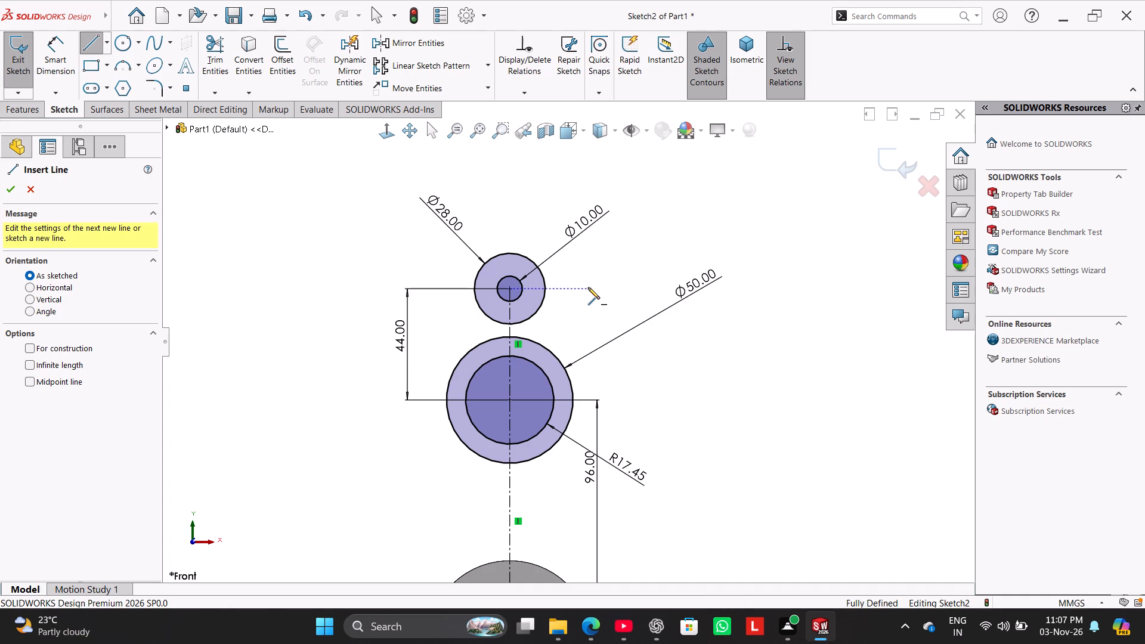
{"action": "left_click", "coordinate": [543, 278]}
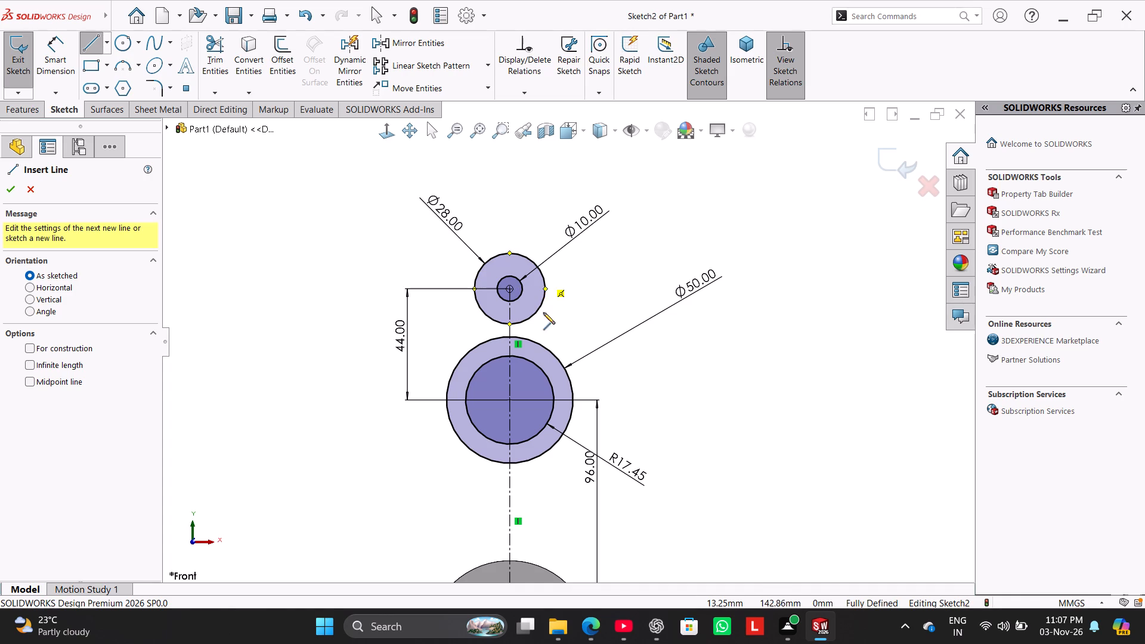
{"action": "left_click", "coordinate": [544, 367]}
{"action": "right_click", "coordinate": [564, 321]}
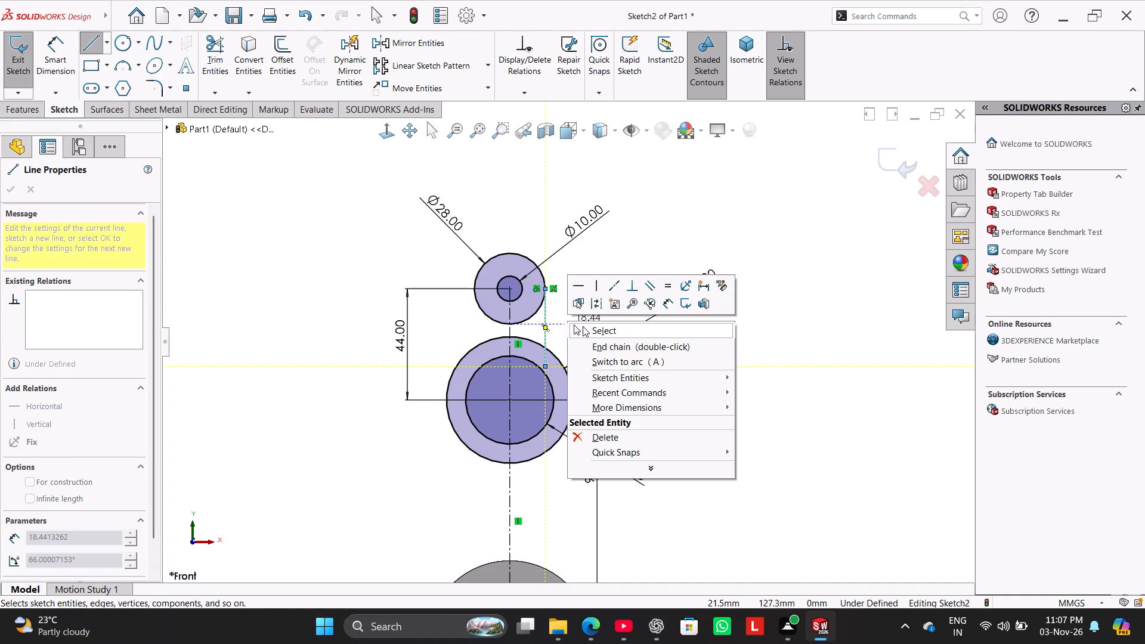
{"action": "left_click", "coordinate": [585, 327]}
{"action": "left_click", "coordinate": [92, 42]}
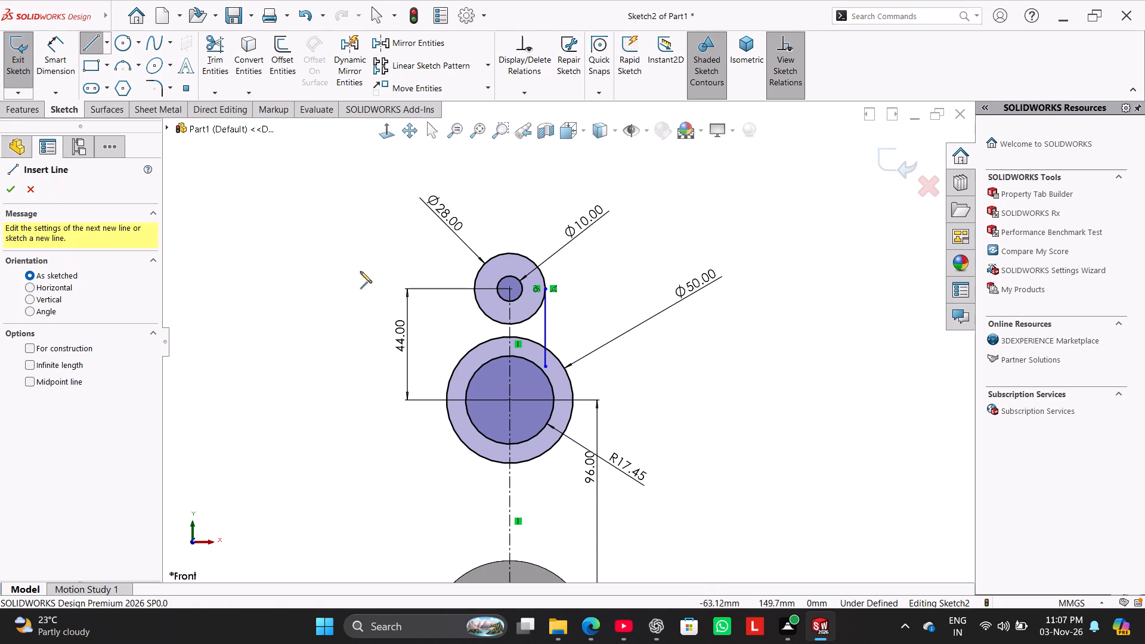
{"action": "left_click", "coordinate": [473, 294]}
{"action": "left_click", "coordinate": [478, 355]}
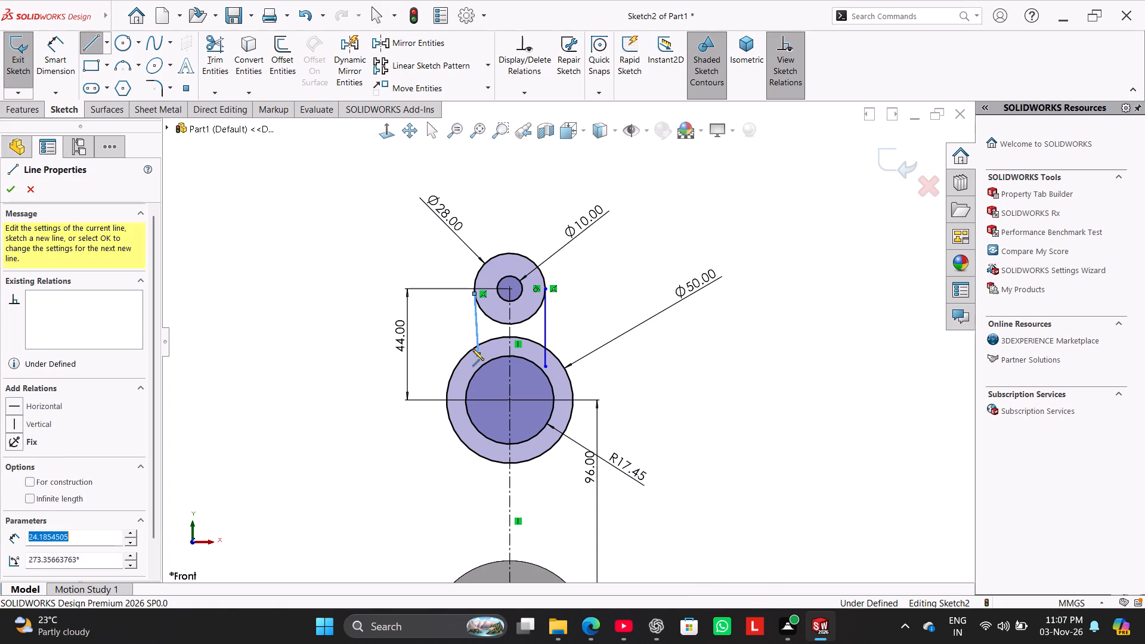
{"action": "right_click", "coordinate": [445, 328]}
{"action": "left_click", "coordinate": [467, 337]}
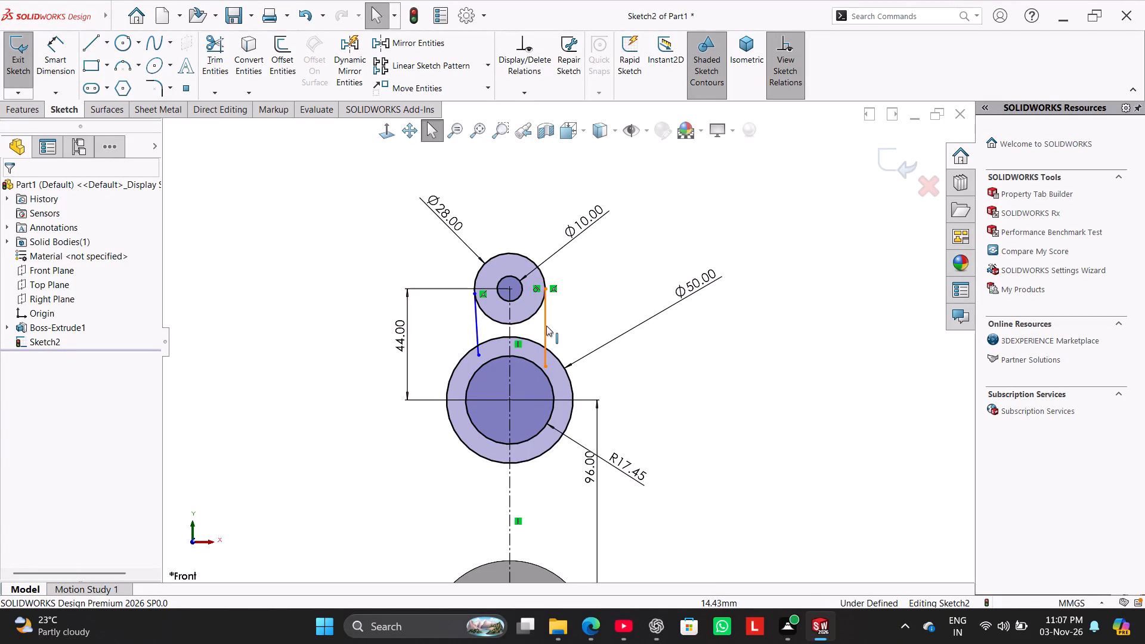
{"action": "right_click", "coordinate": [577, 257]}
{"action": "left_click", "coordinate": [564, 262]}
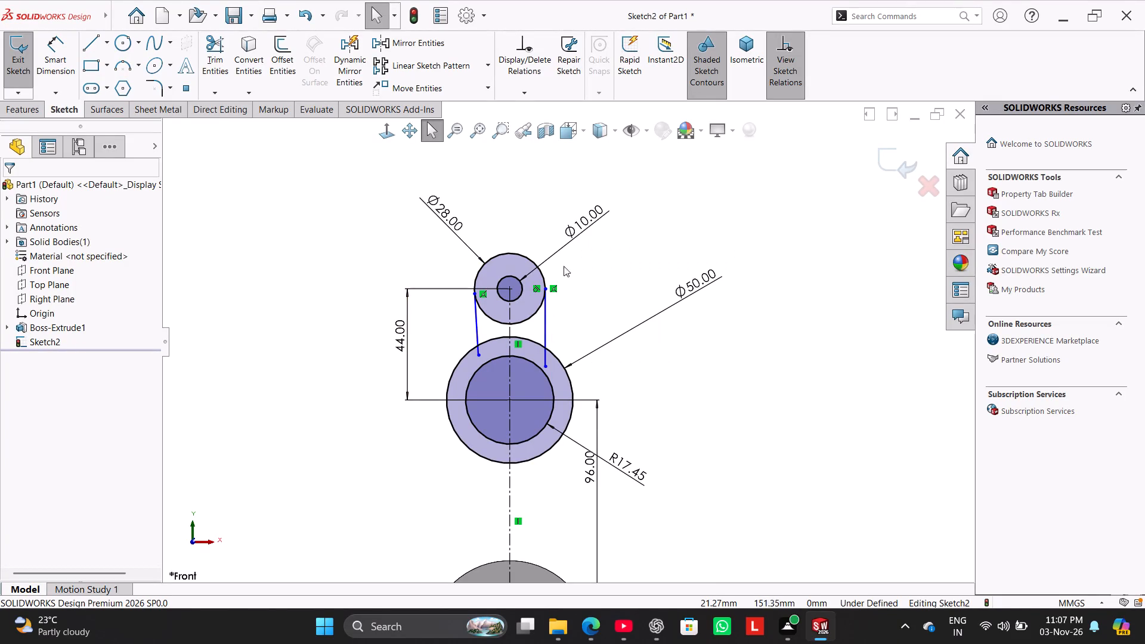
Add tangent relations between each of the two side lines and the 28 mm circle.
{"action": "left_click", "coordinate": [543, 312], "text": "ctrl"}
{"action": "left_click", "coordinate": [535, 307], "text": "ctrl"}
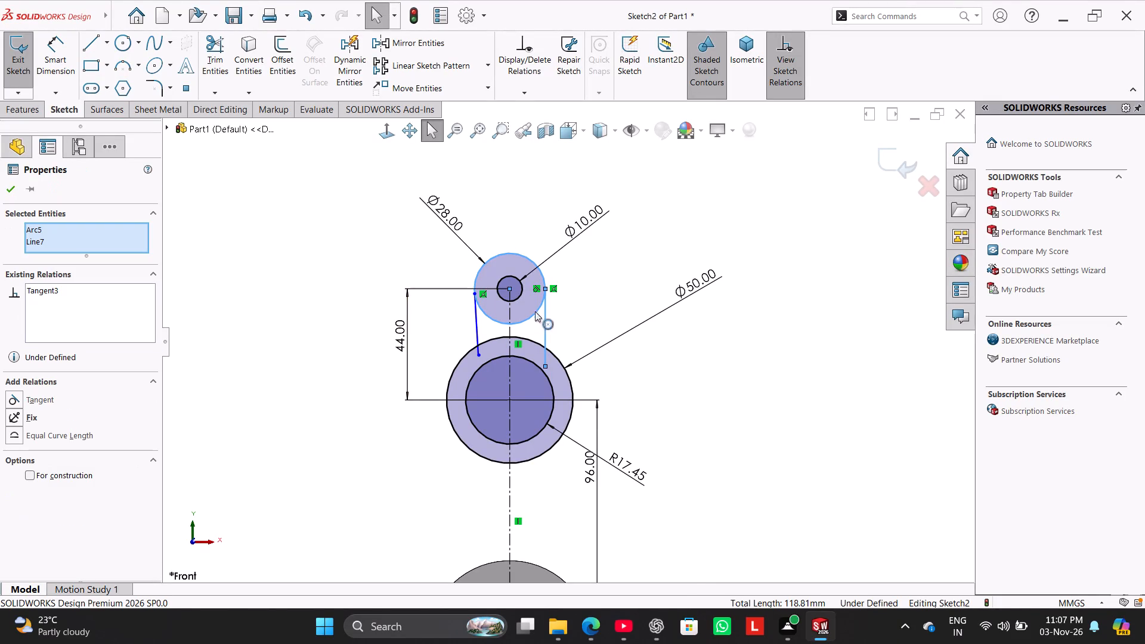
{"action": "left_click", "coordinate": [44, 395]}
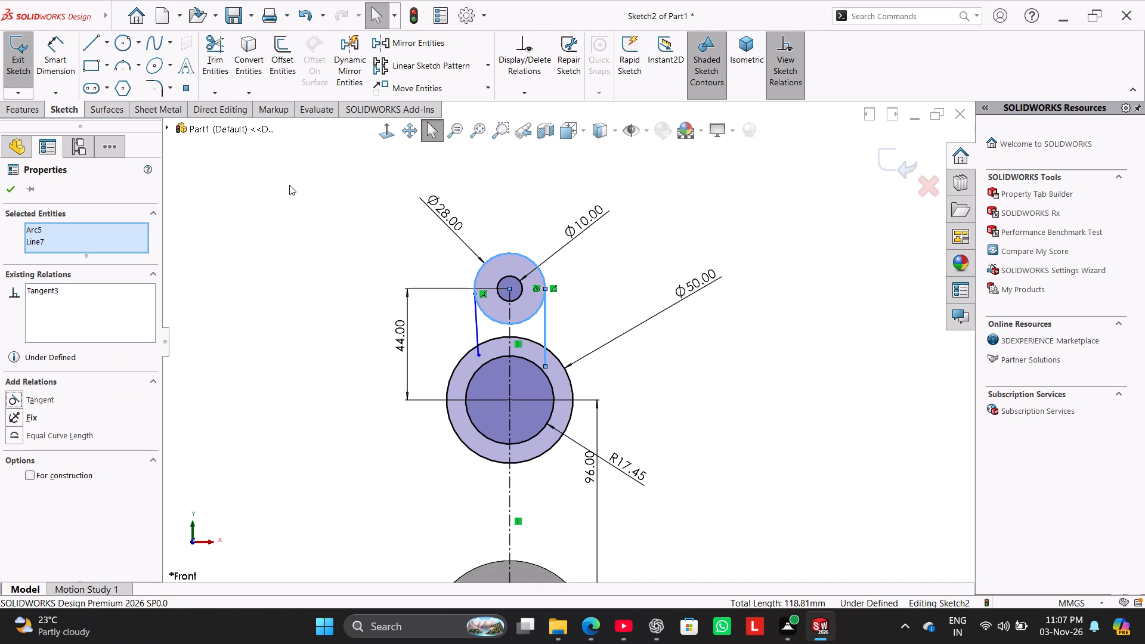
{"action": "left_click", "coordinate": [273, 190]}
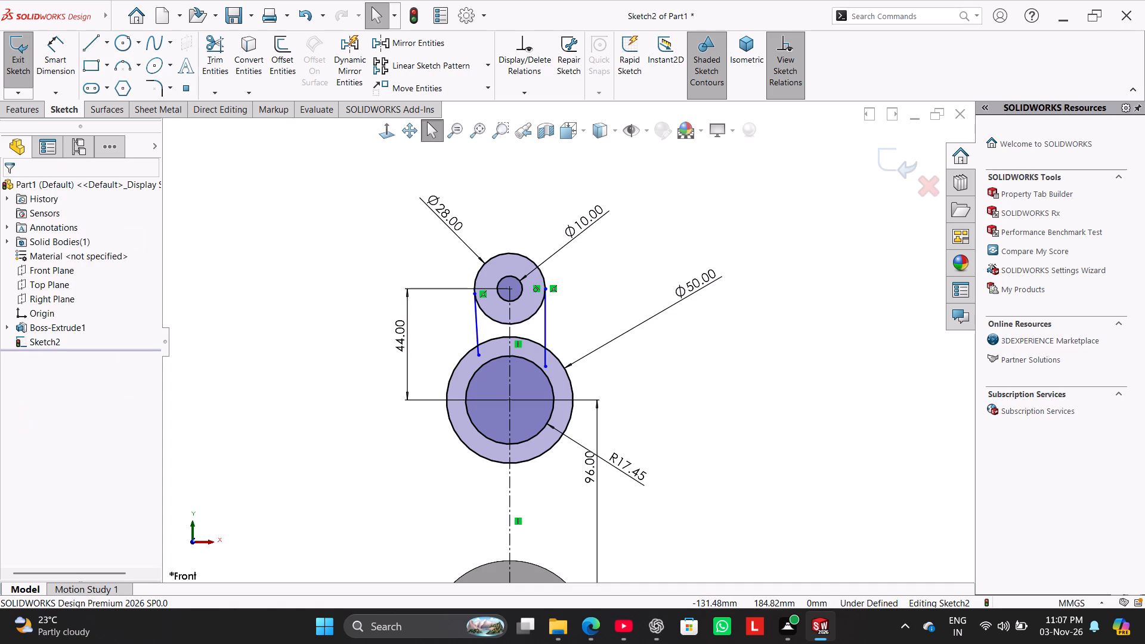
{"action": "left_click", "coordinate": [474, 317], "text": "ctrl"}
{"action": "left_click", "coordinate": [483, 313], "text": "ctrl"}
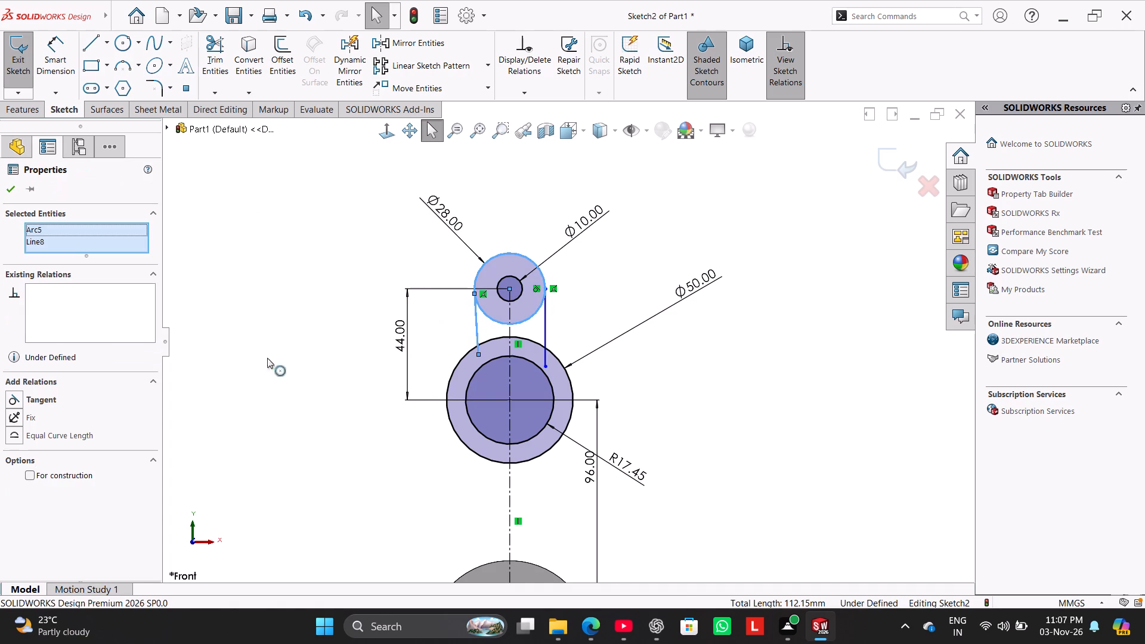
{"action": "left_click", "coordinate": [31, 398]}
{"action": "left_click", "coordinate": [262, 194]}
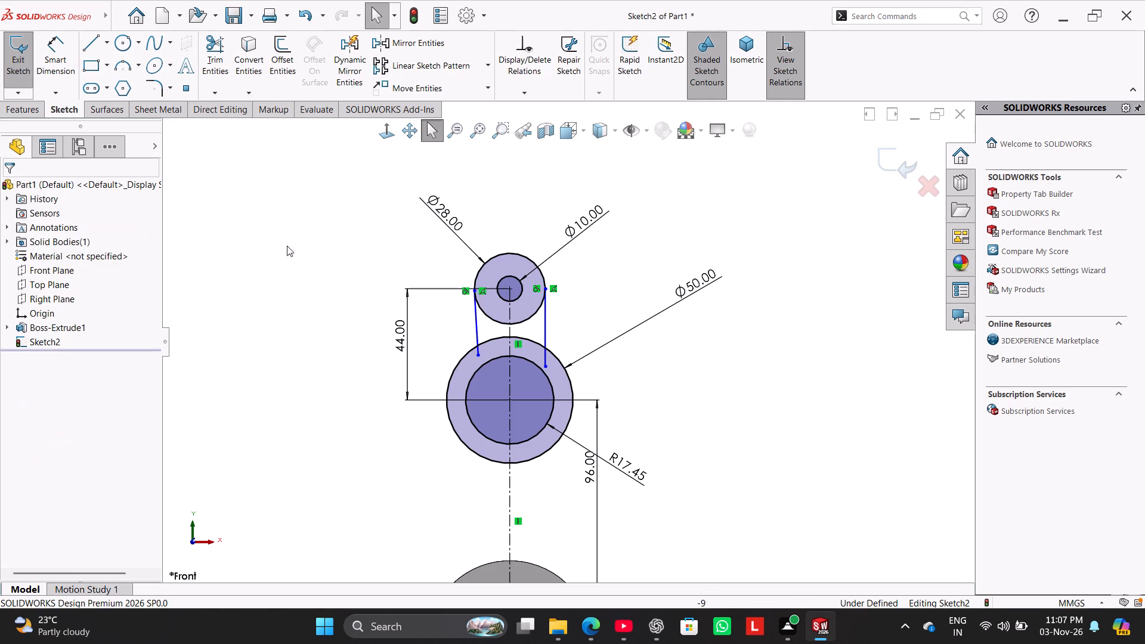
Make both side lines between the 28 mm and 50 mm circles vertical.
{"action": "right_click", "coordinate": [475, 324]}
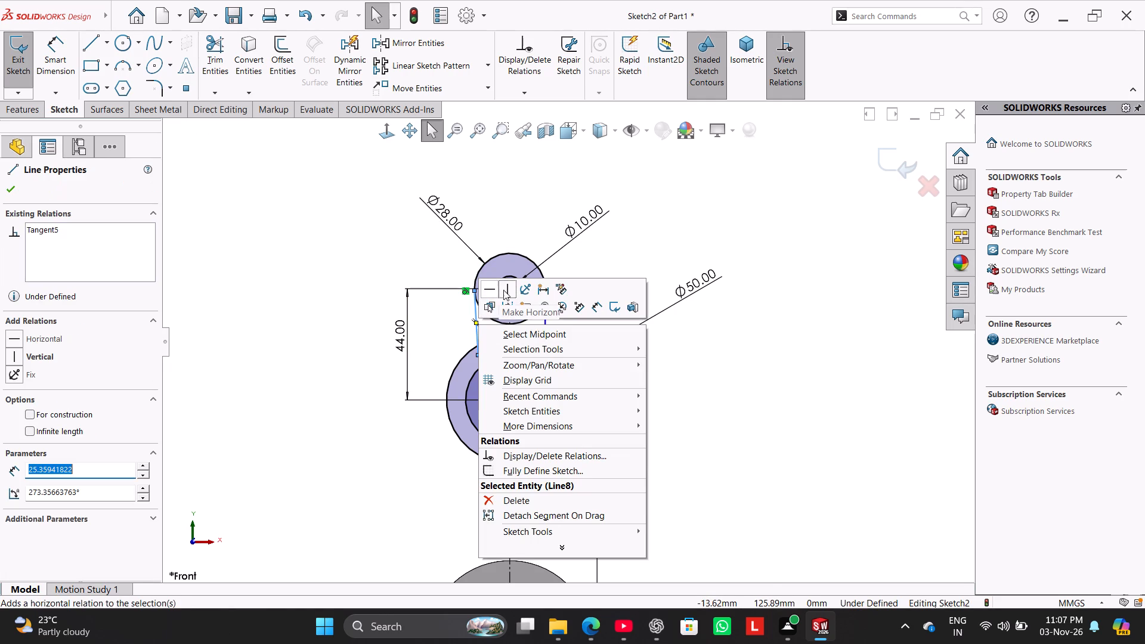
{"action": "left_click", "coordinate": [505, 289]}
{"action": "left_click", "coordinate": [544, 332]}
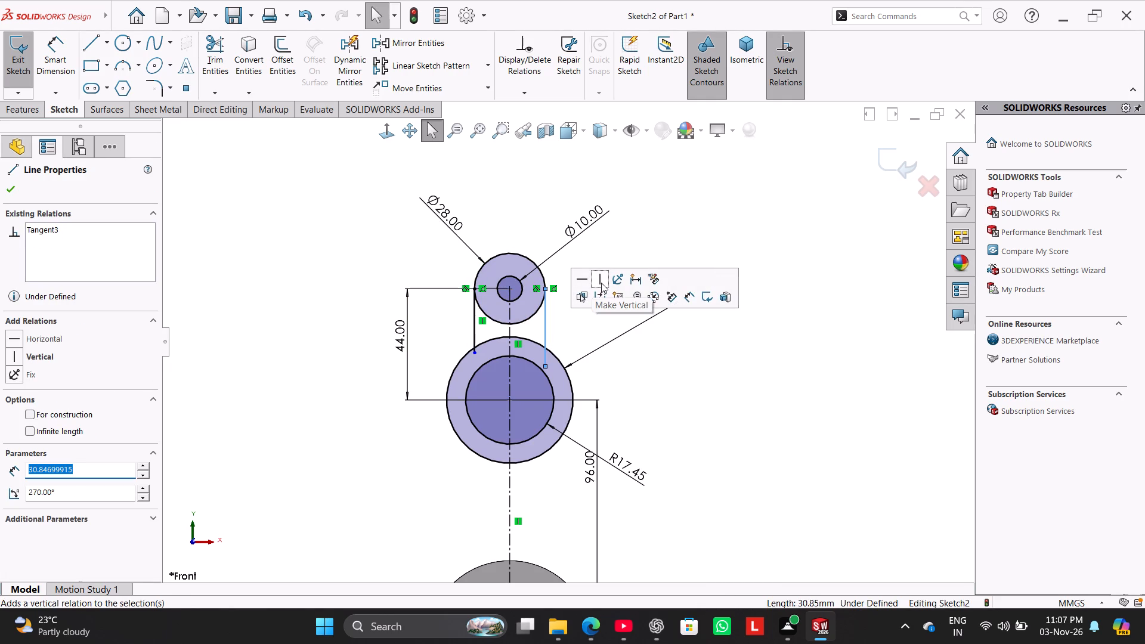
{"action": "left_click", "coordinate": [601, 283]}
{"action": "left_click", "coordinate": [576, 310]}
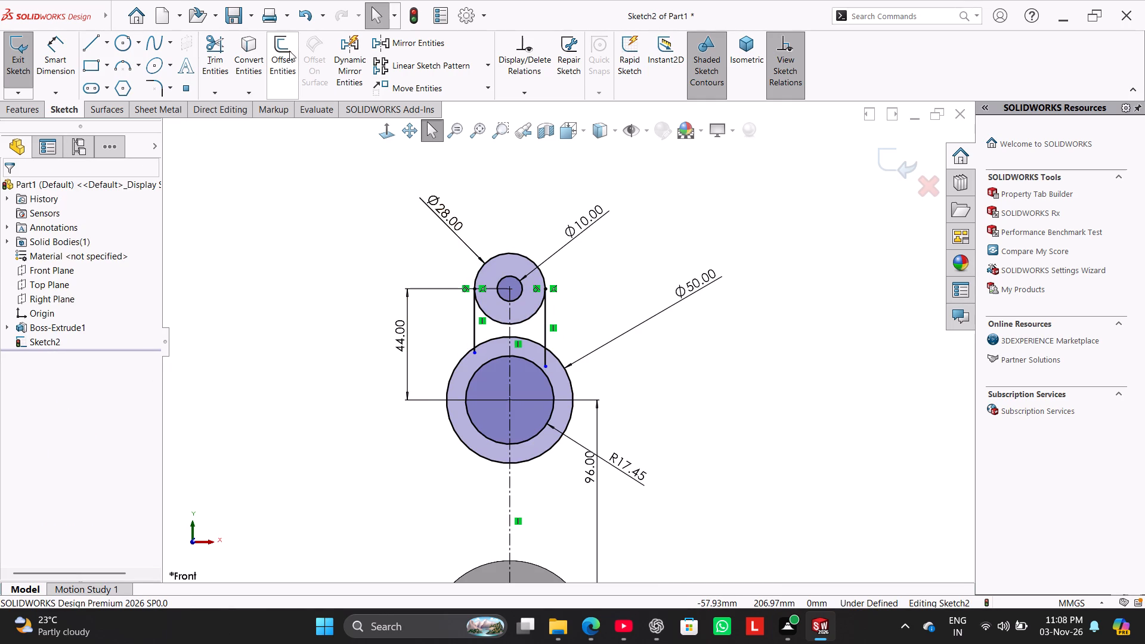
Trim the lower ends of both vertical lines where they extend inside the 50 mm circle.
{"action": "left_click", "coordinate": [208, 51]}
{"action": "scroll", "coordinate": [563, 378], "scroll_direction": "up", "scroll_amount": 2}
{"action": "scroll", "coordinate": [559, 371], "scroll_direction": "down", "scroll_amount": 7}
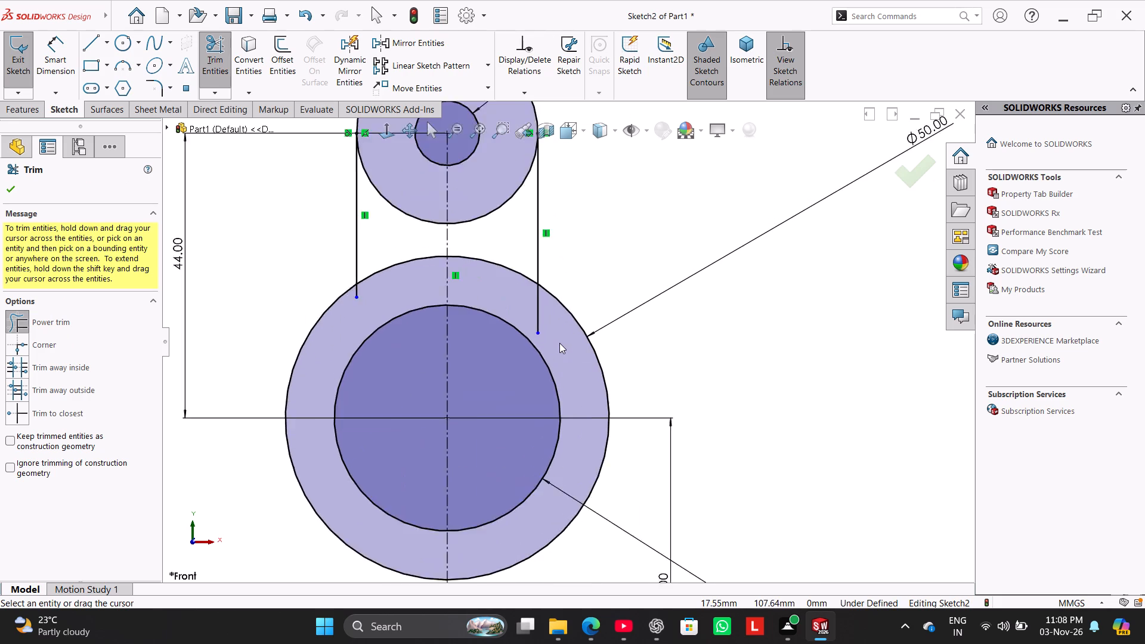
{"action": "scroll", "coordinate": [559, 343], "scroll_direction": "down", "scroll_amount": 1}
{"action": "scroll", "coordinate": [557, 323], "scroll_direction": "up", "scroll_amount": 4}
{"action": "left_click_drag", "start_coordinate": [567, 335], "coordinate": [552, 328]}
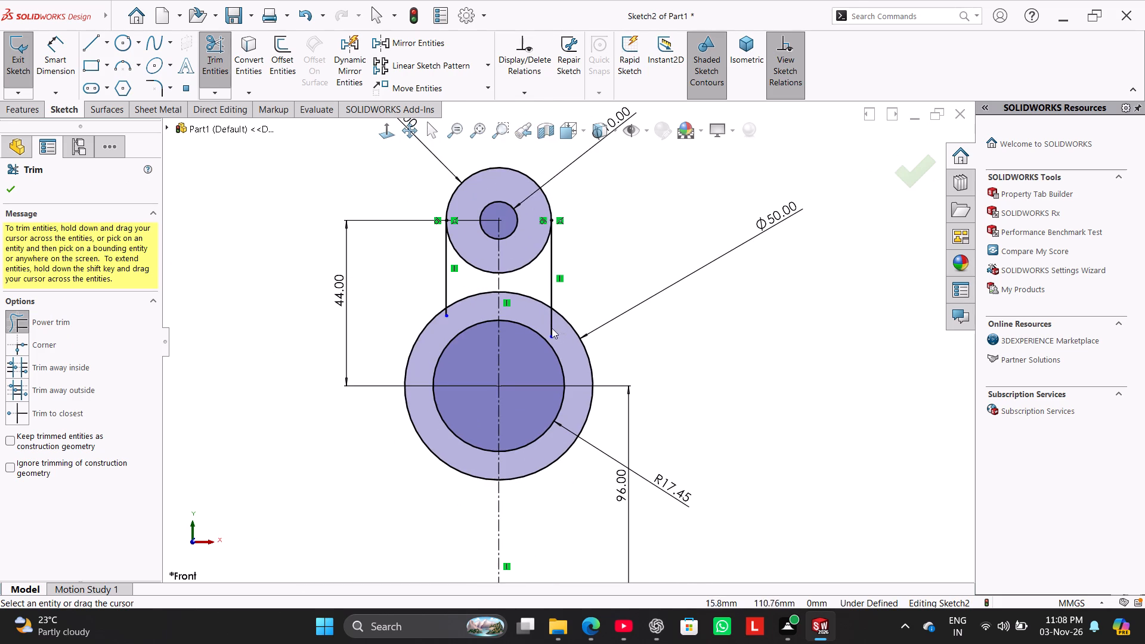
{"action": "left_click_drag", "start_coordinate": [552, 328], "coordinate": [546, 323]}
{"action": "scroll", "coordinate": [443, 319], "scroll_direction": "up", "scroll_amount": 3}
{"action": "scroll", "coordinate": [460, 314], "scroll_direction": "down", "scroll_amount": 5}
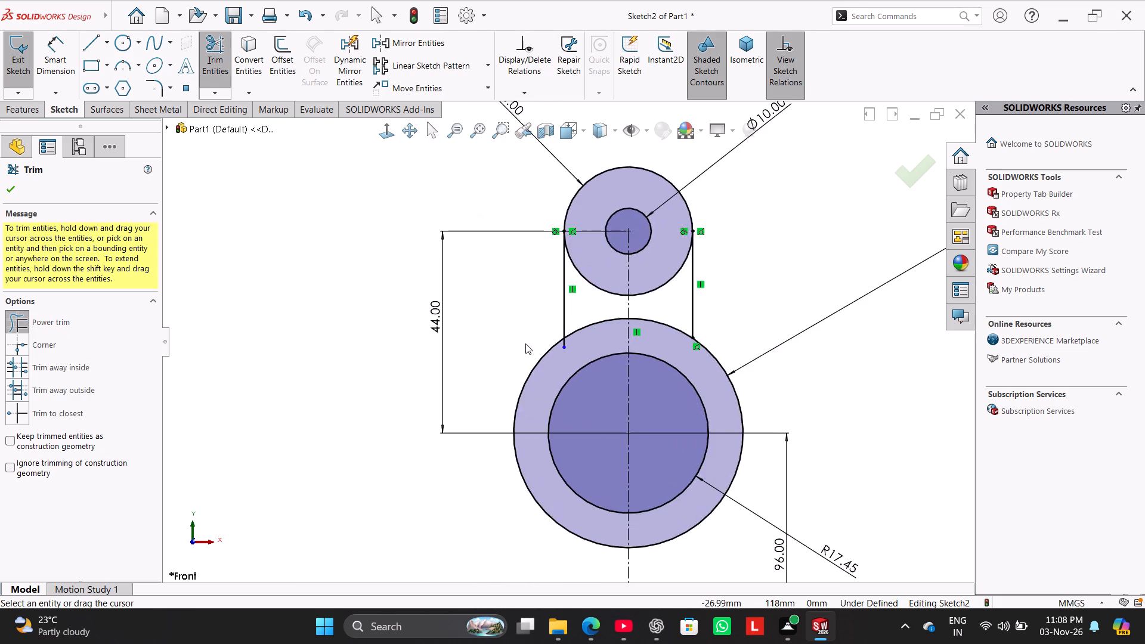
{"action": "scroll", "coordinate": [525, 343], "scroll_direction": "down", "scroll_amount": 2}
{"action": "left_click_drag", "start_coordinate": [583, 363], "coordinate": [606, 340]}
{"action": "scroll", "coordinate": [614, 357], "scroll_direction": "up", "scroll_amount": 2}
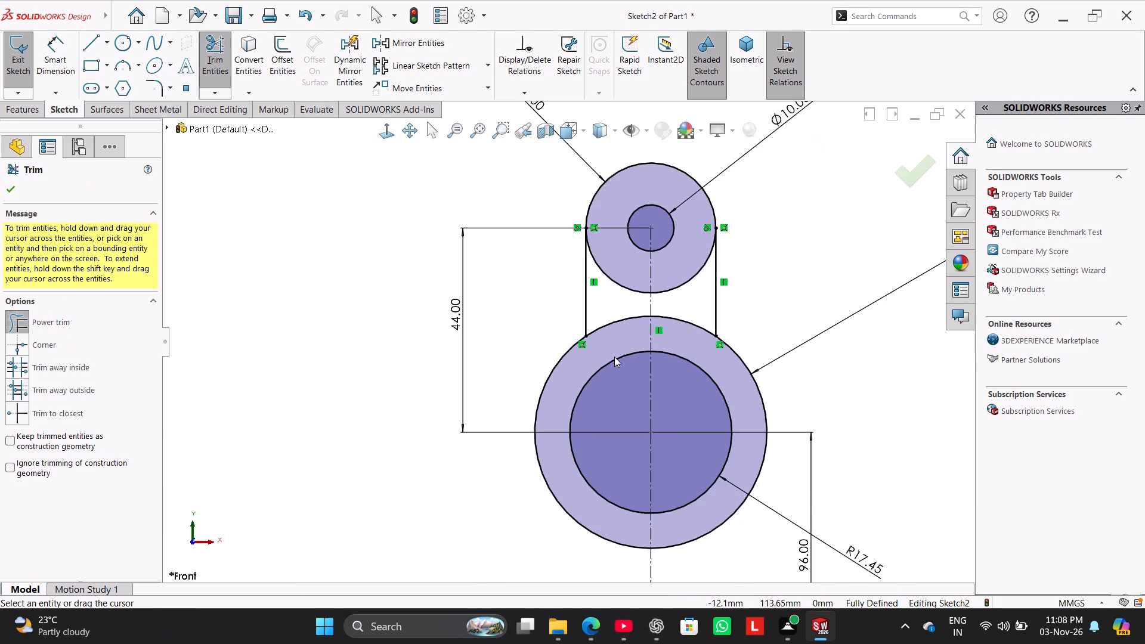
Trim away the lower part of the 28 mm circle between the vertical lines, leaving a rounded lug outline.
{"action": "scroll", "coordinate": [614, 357], "scroll_direction": "up", "scroll_amount": 1}
{"action": "scroll", "coordinate": [664, 357], "scroll_direction": "up", "scroll_amount": 2}
{"action": "scroll", "coordinate": [673, 369], "scroll_direction": "down", "scroll_amount": 1}
{"action": "scroll", "coordinate": [679, 376], "scroll_direction": "up", "scroll_amount": 1}
{"action": "scroll", "coordinate": [680, 374], "scroll_direction": "down", "scroll_amount": 1}
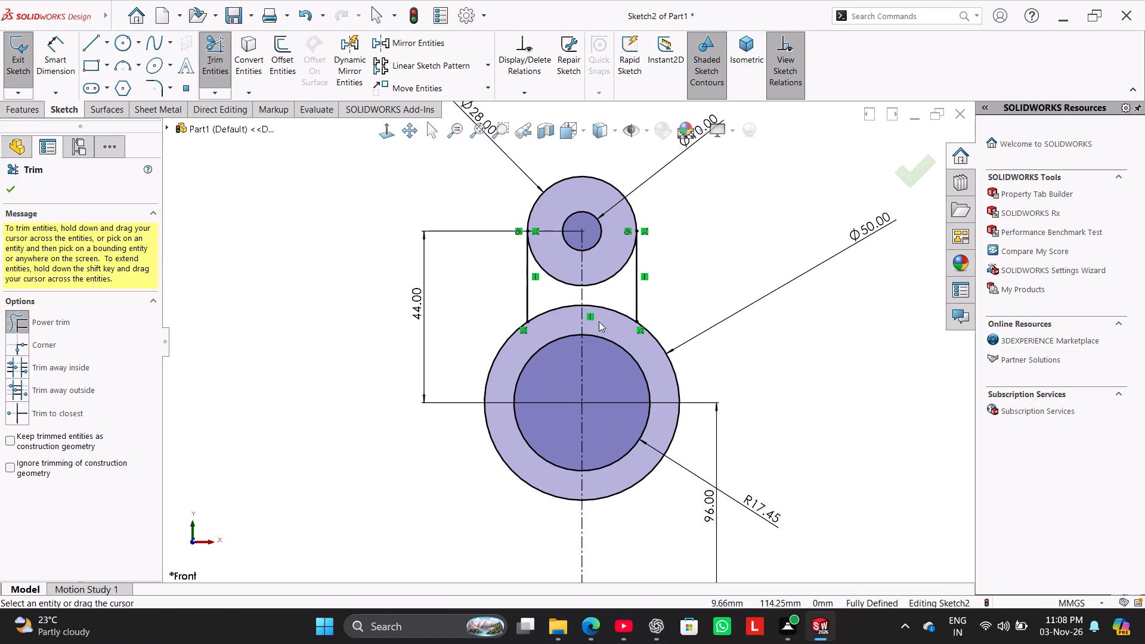
{"action": "left_click_drag", "start_coordinate": [548, 288], "coordinate": [553, 268]}
{"action": "left_click_drag", "start_coordinate": [610, 289], "coordinate": [609, 266]}
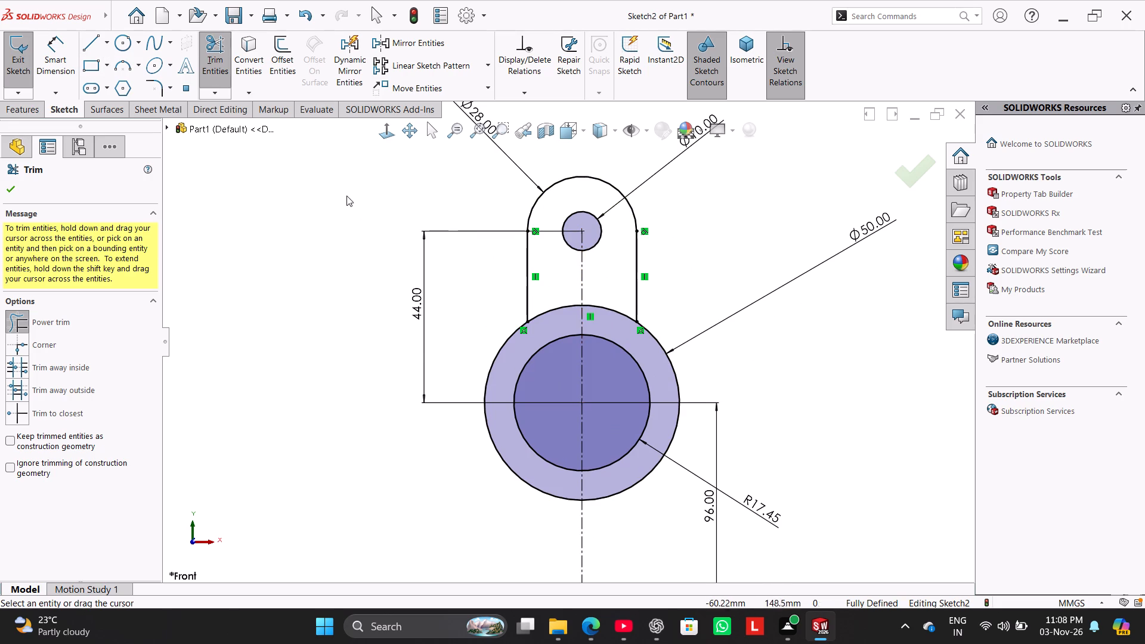
{"action": "right_click", "coordinate": [345, 192]}
{"action": "left_click", "coordinate": [400, 232]}
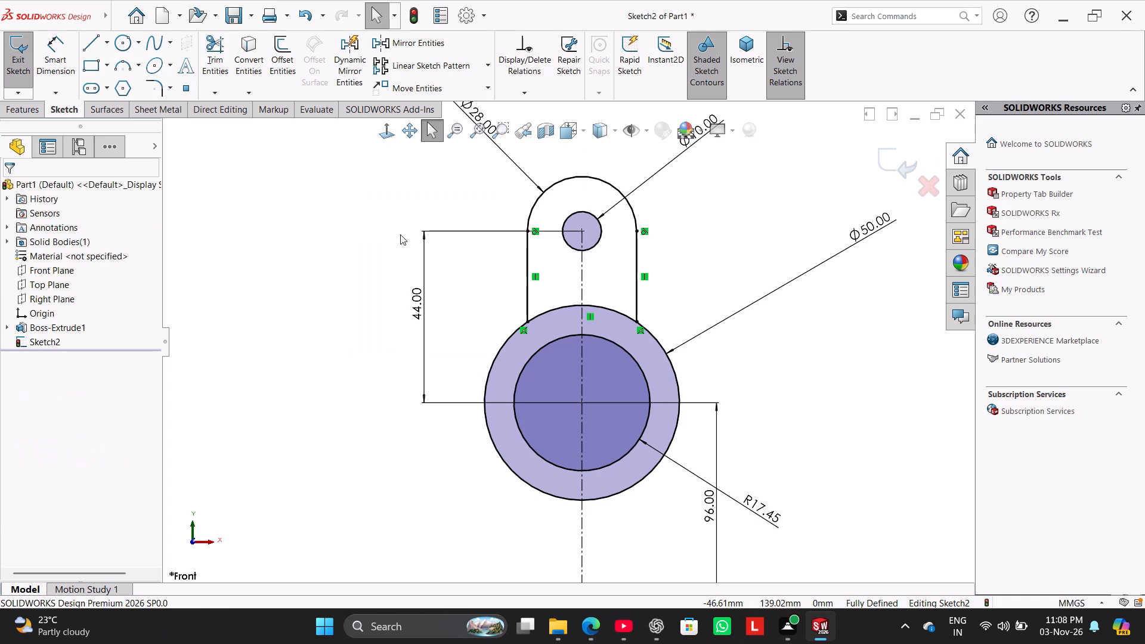
Sketch a horizontal line about 29 mm long below the 50 mm circle and a sloped line from its right end up to that circle.
{"action": "left_click", "coordinate": [91, 45]}
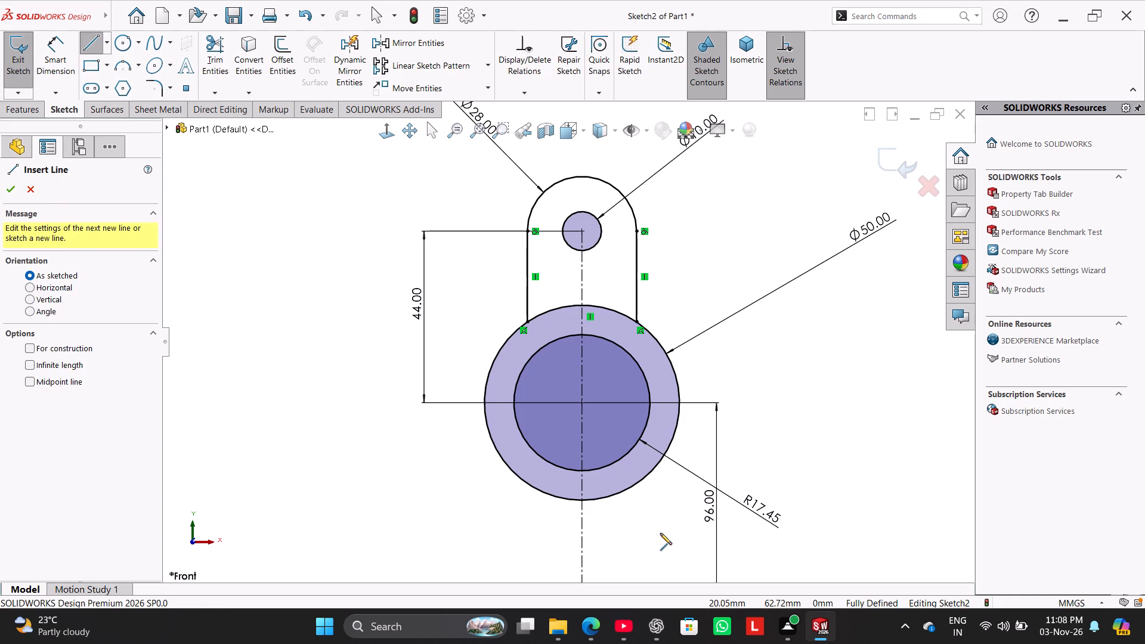
{"action": "scroll", "coordinate": [664, 541], "scroll_direction": "up", "scroll_amount": 2}
{"action": "scroll", "coordinate": [656, 528], "scroll_direction": "down", "scroll_amount": 1}
{"action": "left_click", "coordinate": [512, 473]}
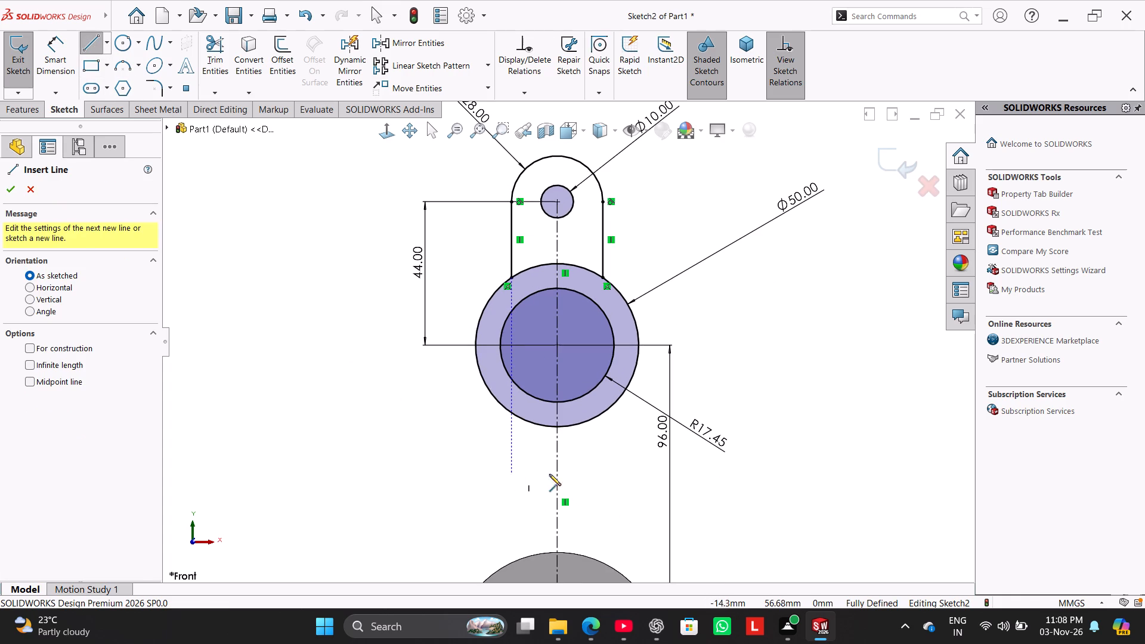
{"action": "left_click", "coordinate": [606, 475]}
{"action": "left_click", "coordinate": [635, 369]}
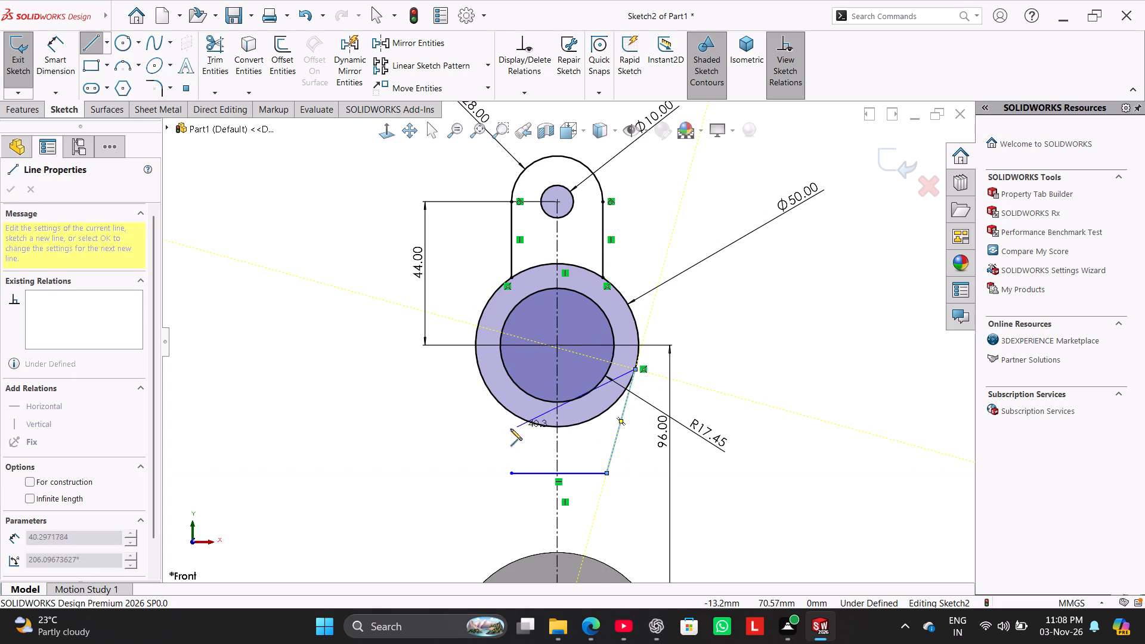
{"action": "right_click", "coordinate": [488, 429]}
{"action": "left_click", "coordinate": [506, 440]}
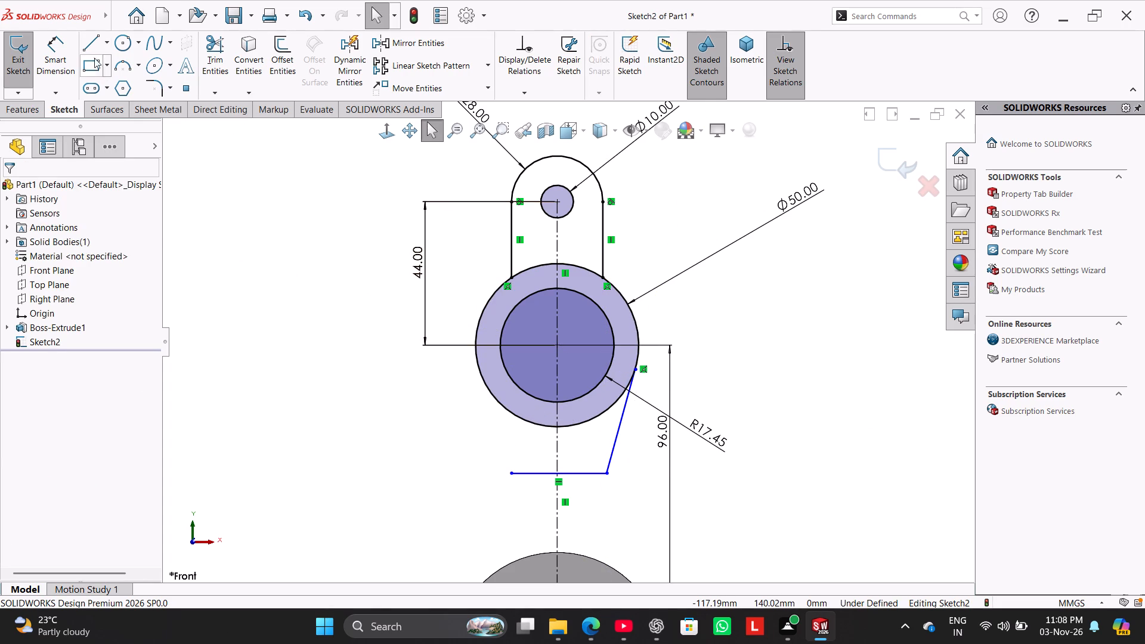
Sketch a sloped line from the left end of the horizontal line up to the left side of the 50 mm circle.
{"action": "left_click", "coordinate": [85, 45]}
{"action": "left_click", "coordinate": [512, 475]}
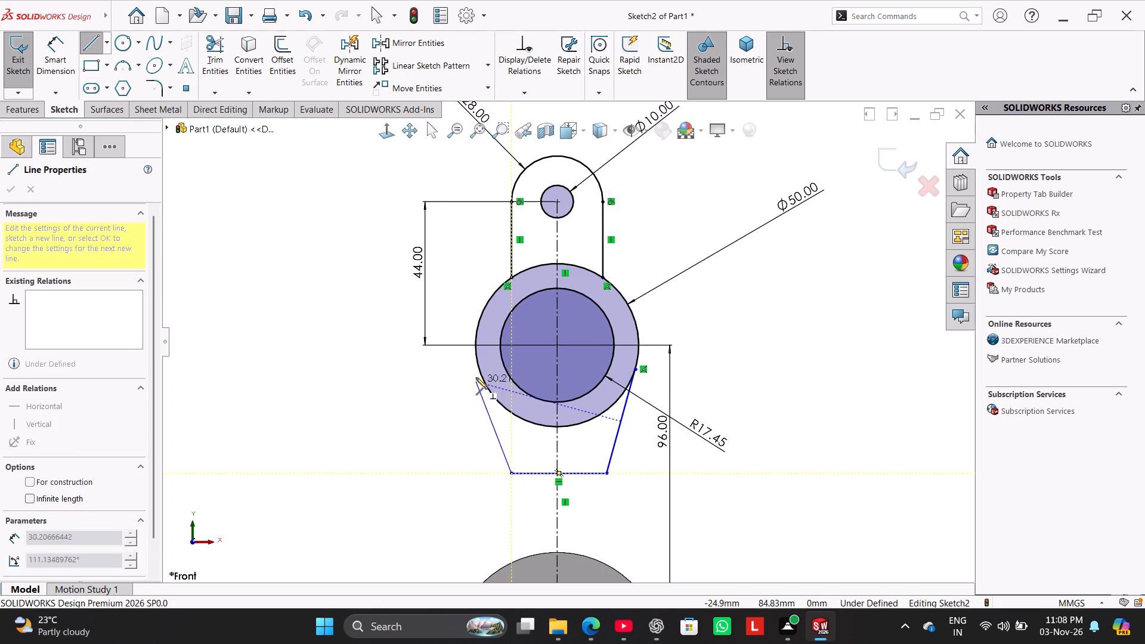
{"action": "left_click", "coordinate": [477, 372]}
{"action": "right_click", "coordinate": [459, 391]}
{"action": "left_click", "coordinate": [478, 401]}
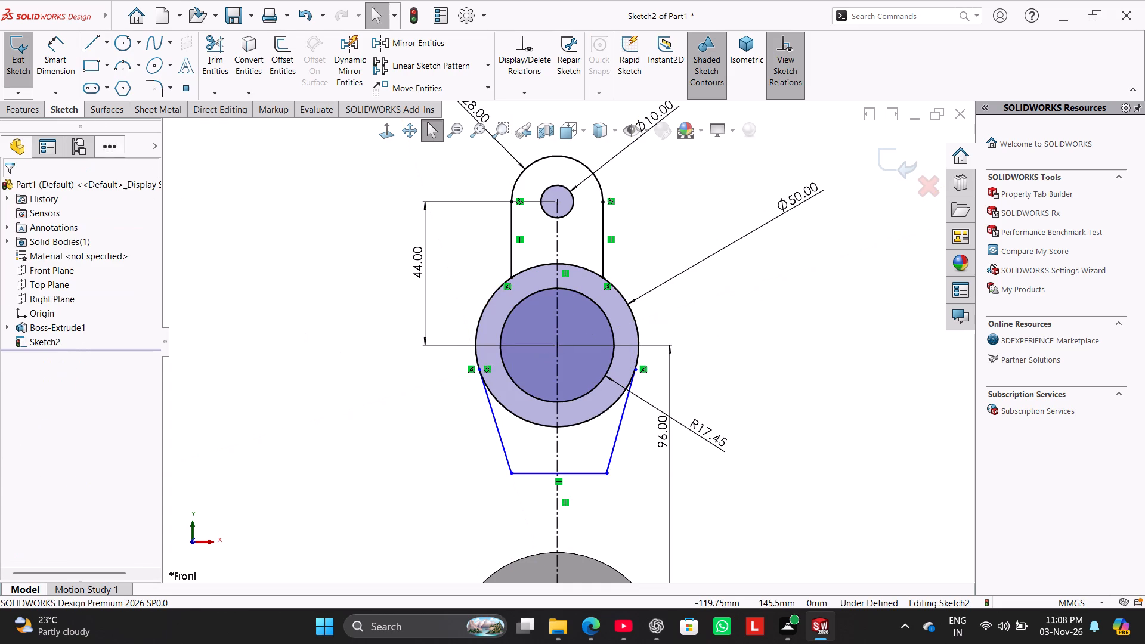
Dimension the horizontal line 32 mm below the 50 mm circle's centre and align the dimension with the 44 mm one.
{"action": "left_click", "coordinate": [63, 54]}
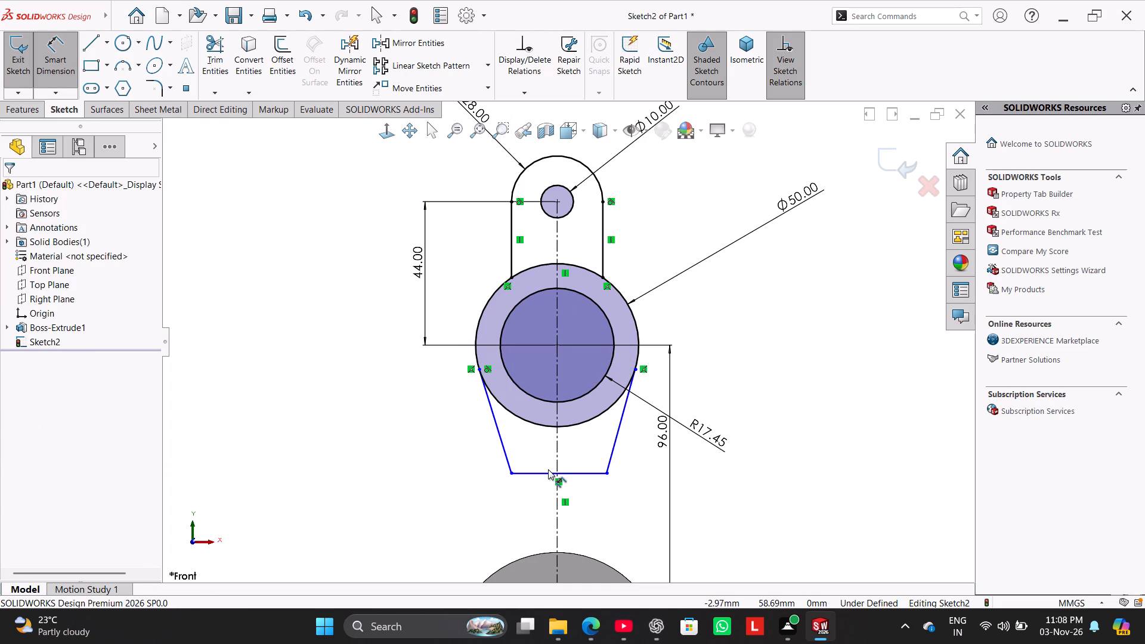
{"action": "left_click", "coordinate": [548, 472]}
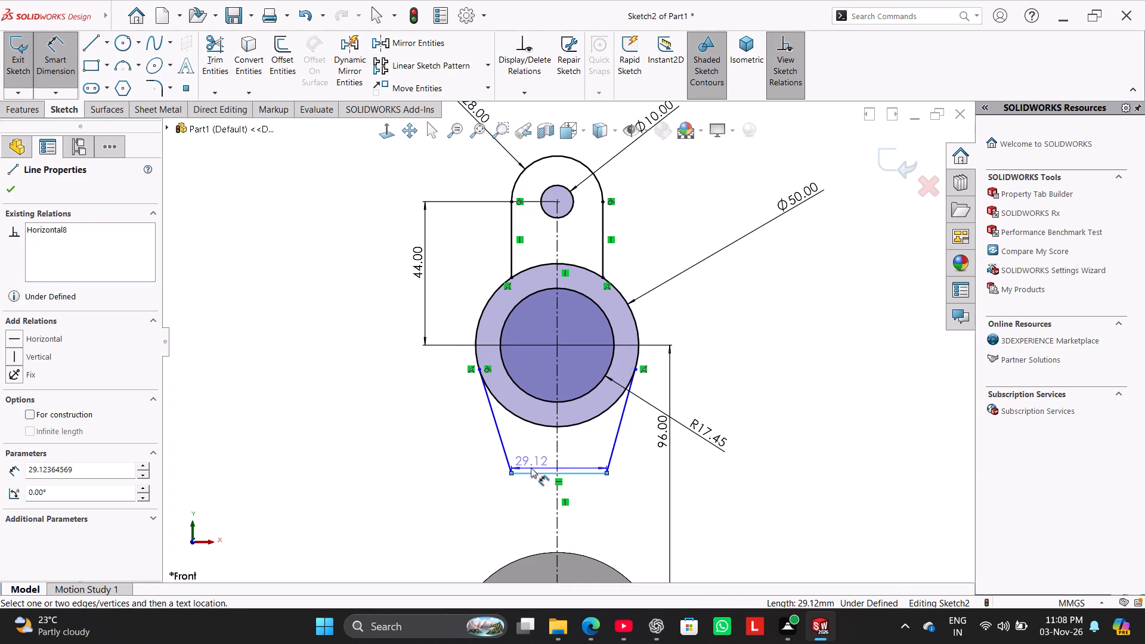
{"action": "left_click", "coordinate": [560, 346]}
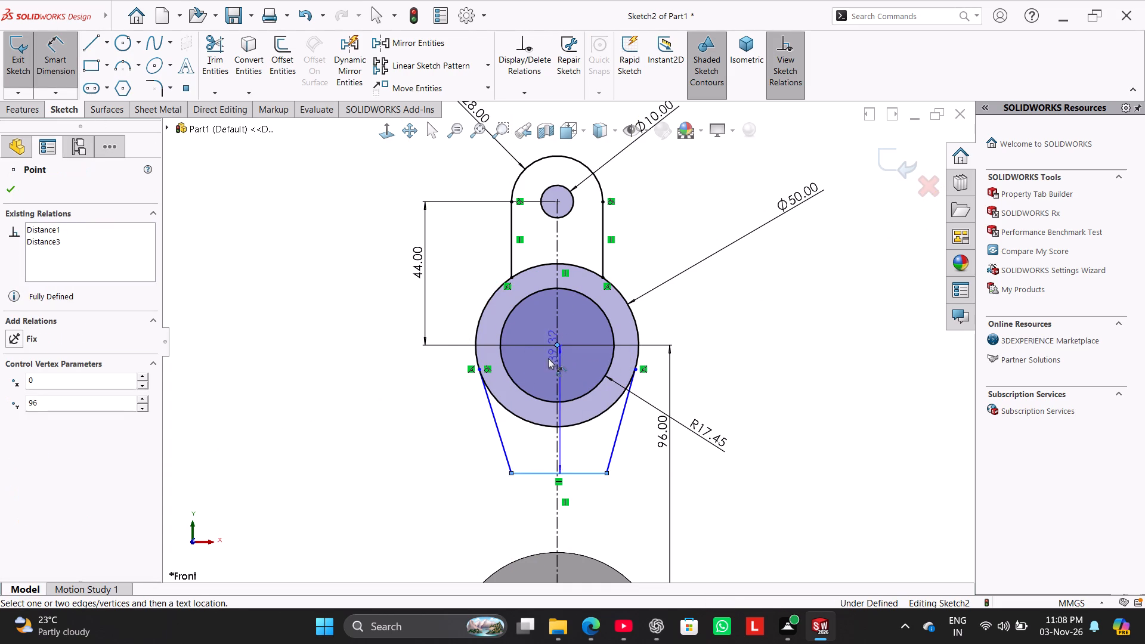
{"action": "scroll", "coordinate": [484, 398], "scroll_direction": "up", "scroll_amount": 1}
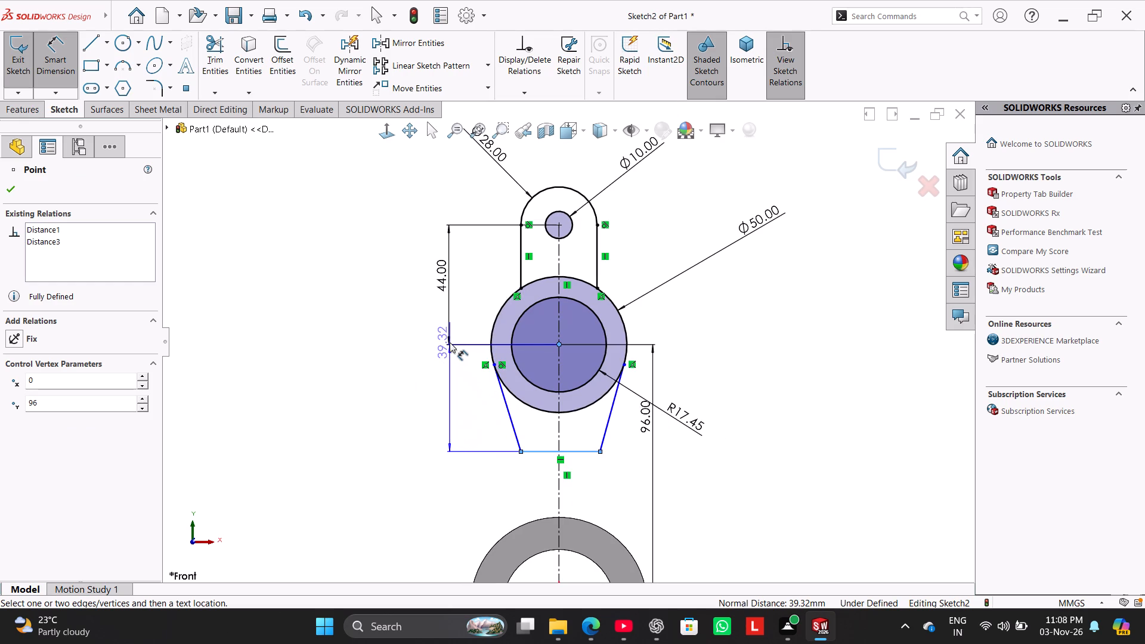
{"action": "left_click", "coordinate": [450, 342]}
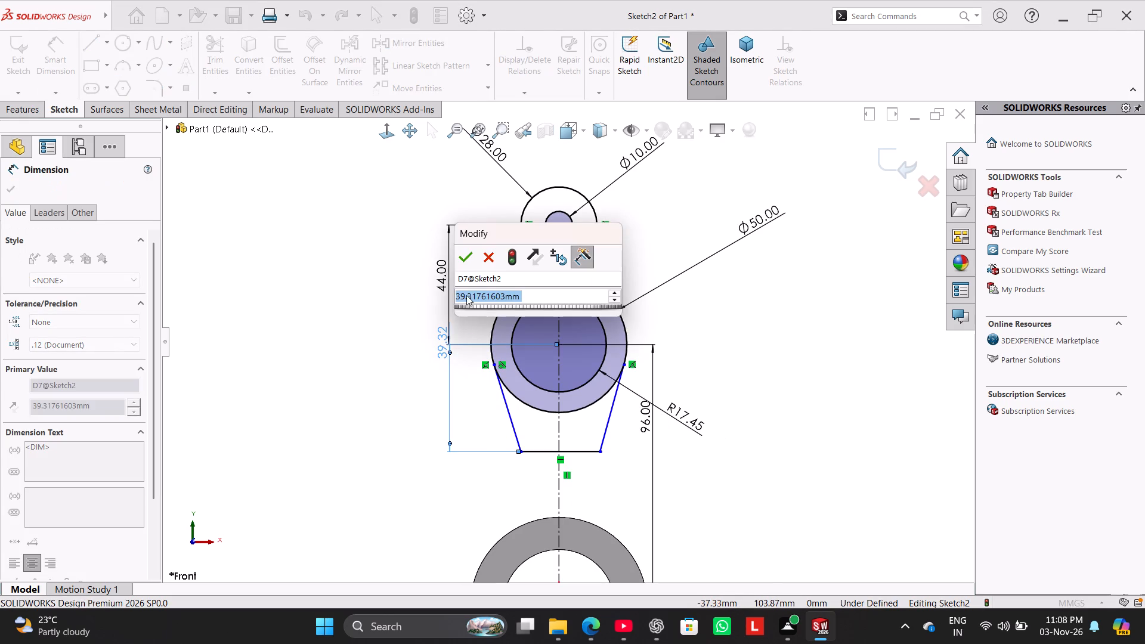
{"action": "type", "text": "32"}
{"action": "key", "text": "Return"}
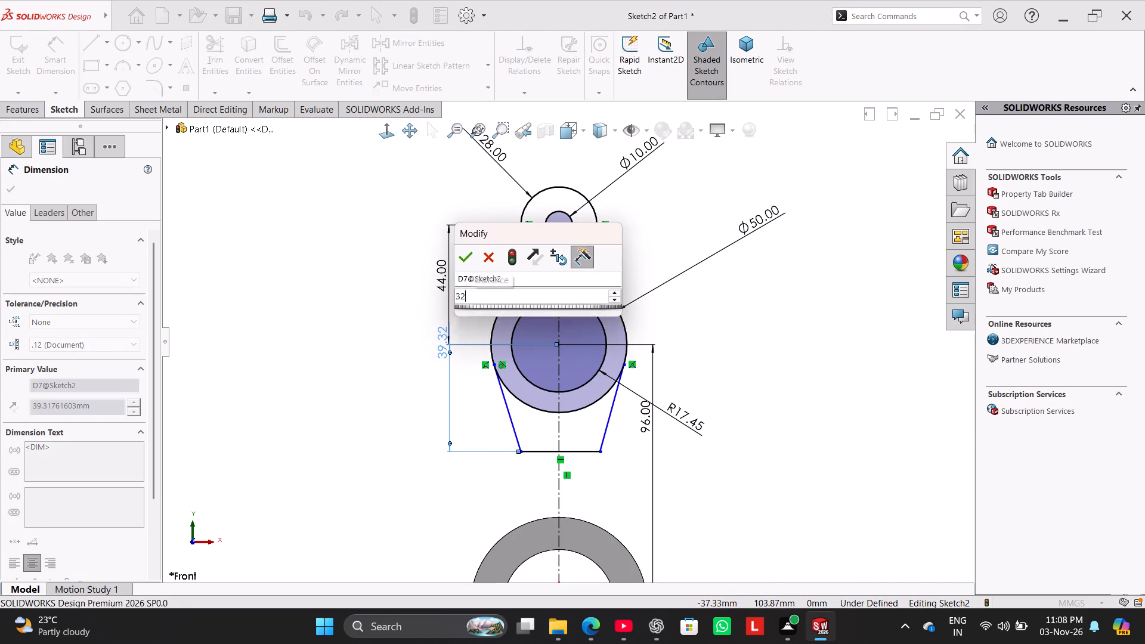
{"action": "left_click_drag", "start_coordinate": [436, 344], "coordinate": [439, 372]}
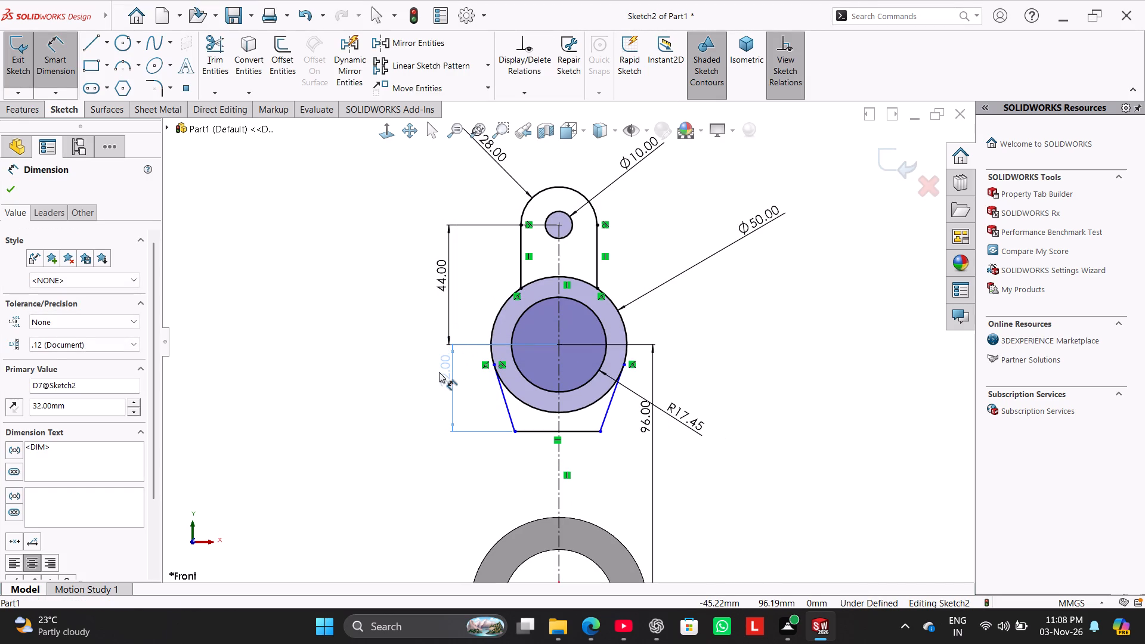
{"action": "left_click_drag", "start_coordinate": [439, 372], "coordinate": [435, 379]}
{"action": "left_click", "coordinate": [440, 432]}
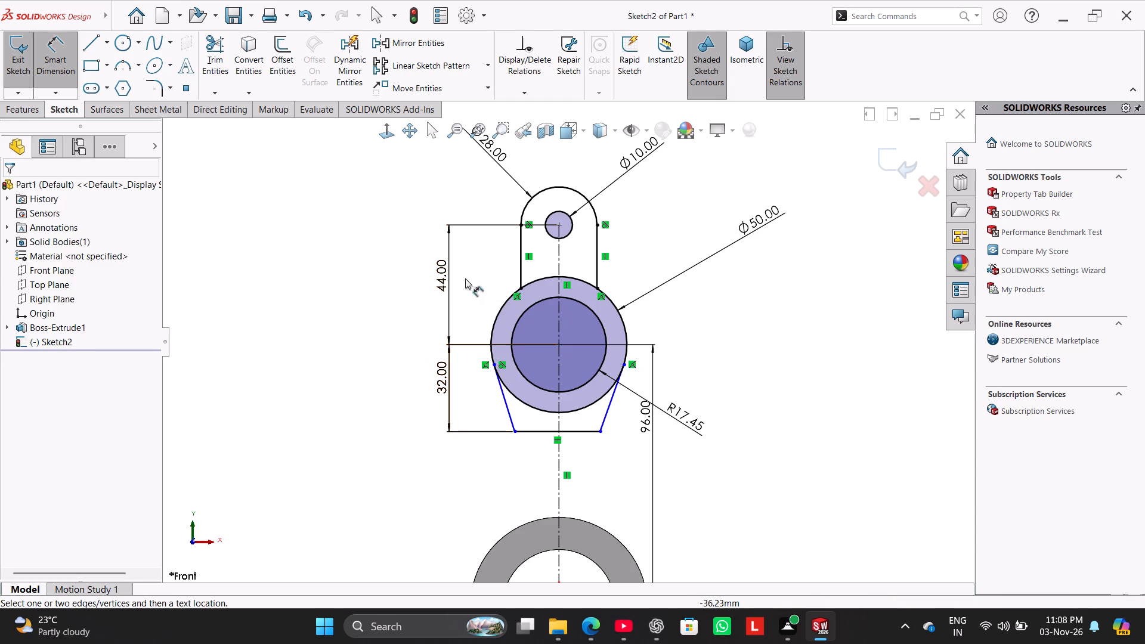
{"action": "right_click", "coordinate": [745, 302]}
{"action": "left_click", "coordinate": [791, 337]}
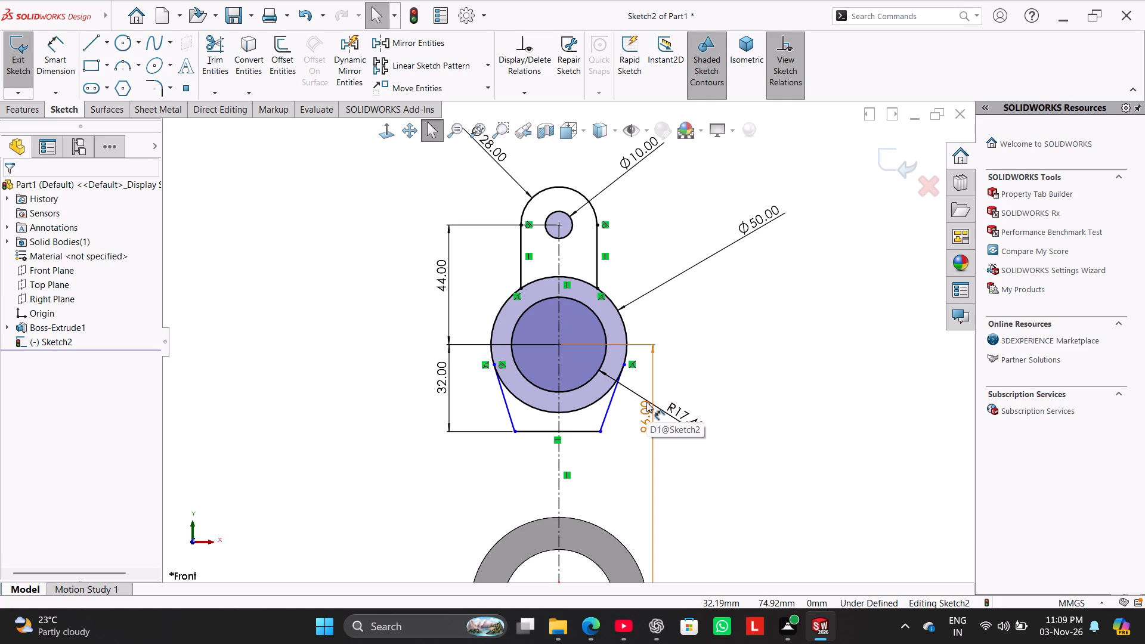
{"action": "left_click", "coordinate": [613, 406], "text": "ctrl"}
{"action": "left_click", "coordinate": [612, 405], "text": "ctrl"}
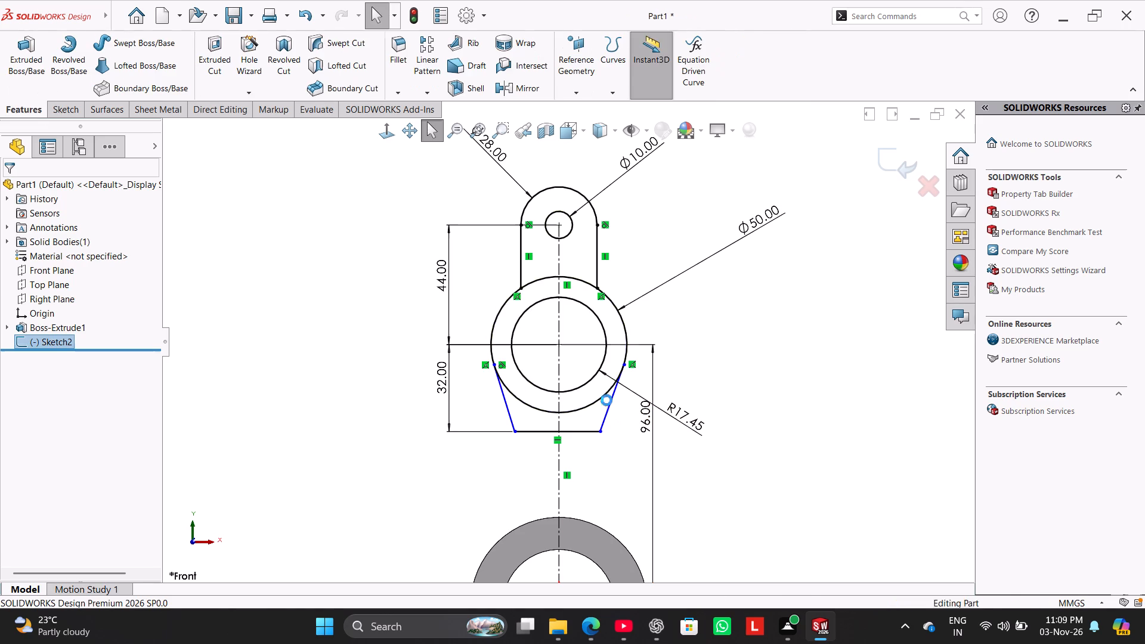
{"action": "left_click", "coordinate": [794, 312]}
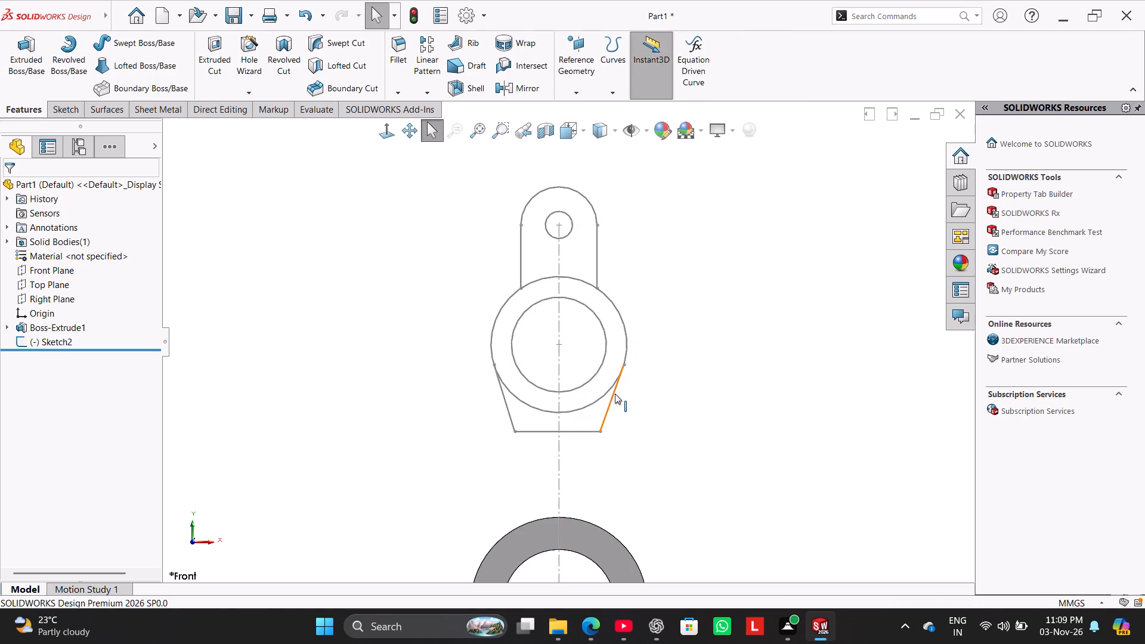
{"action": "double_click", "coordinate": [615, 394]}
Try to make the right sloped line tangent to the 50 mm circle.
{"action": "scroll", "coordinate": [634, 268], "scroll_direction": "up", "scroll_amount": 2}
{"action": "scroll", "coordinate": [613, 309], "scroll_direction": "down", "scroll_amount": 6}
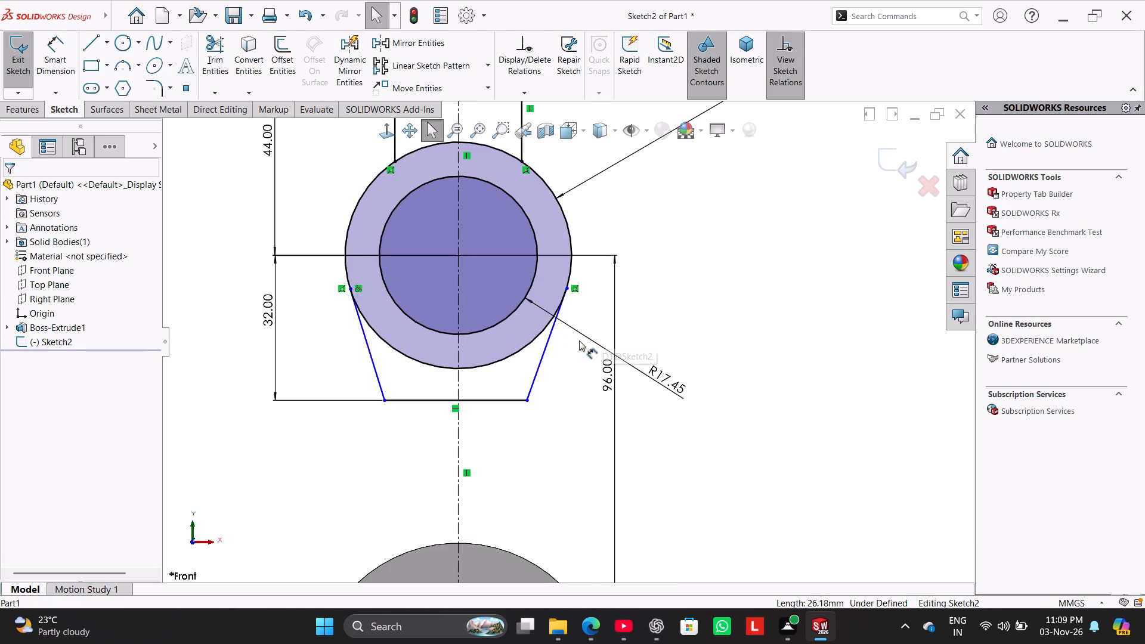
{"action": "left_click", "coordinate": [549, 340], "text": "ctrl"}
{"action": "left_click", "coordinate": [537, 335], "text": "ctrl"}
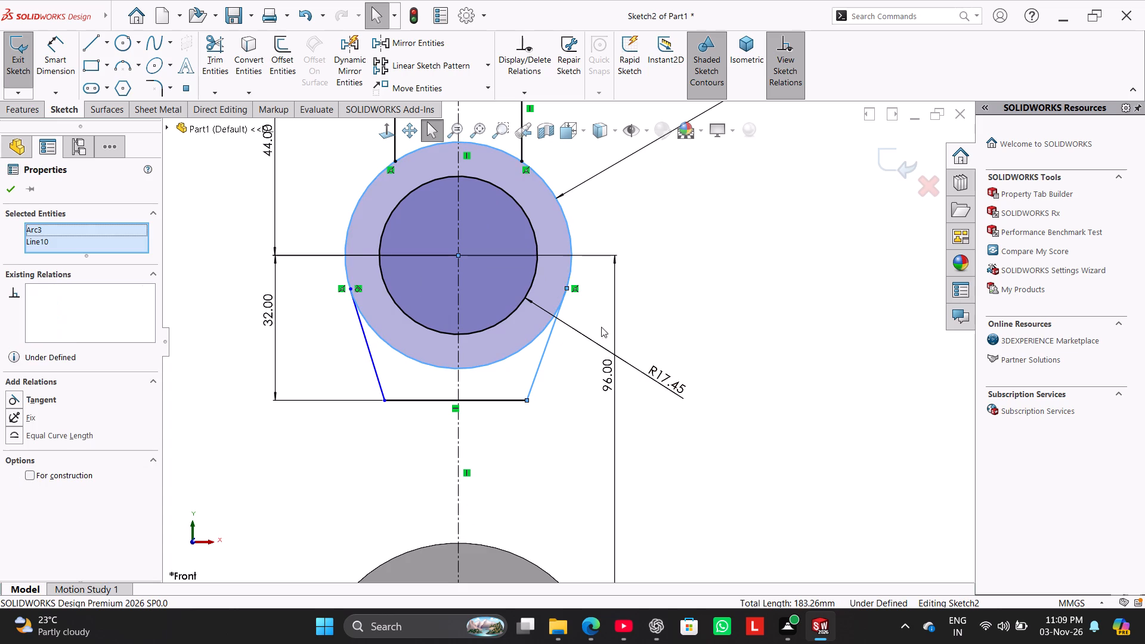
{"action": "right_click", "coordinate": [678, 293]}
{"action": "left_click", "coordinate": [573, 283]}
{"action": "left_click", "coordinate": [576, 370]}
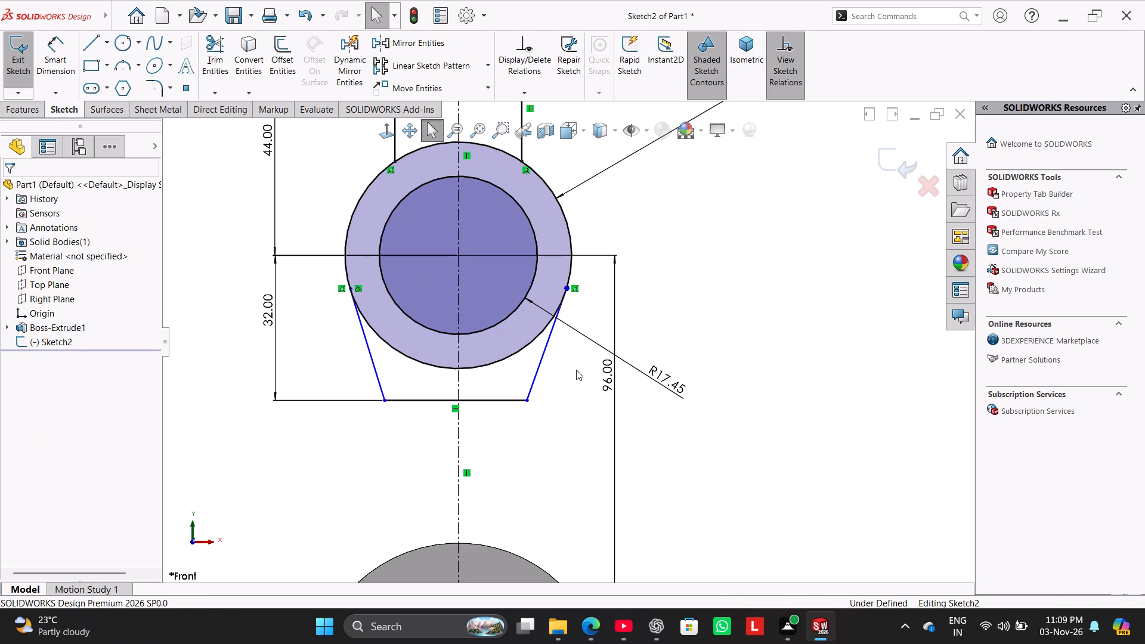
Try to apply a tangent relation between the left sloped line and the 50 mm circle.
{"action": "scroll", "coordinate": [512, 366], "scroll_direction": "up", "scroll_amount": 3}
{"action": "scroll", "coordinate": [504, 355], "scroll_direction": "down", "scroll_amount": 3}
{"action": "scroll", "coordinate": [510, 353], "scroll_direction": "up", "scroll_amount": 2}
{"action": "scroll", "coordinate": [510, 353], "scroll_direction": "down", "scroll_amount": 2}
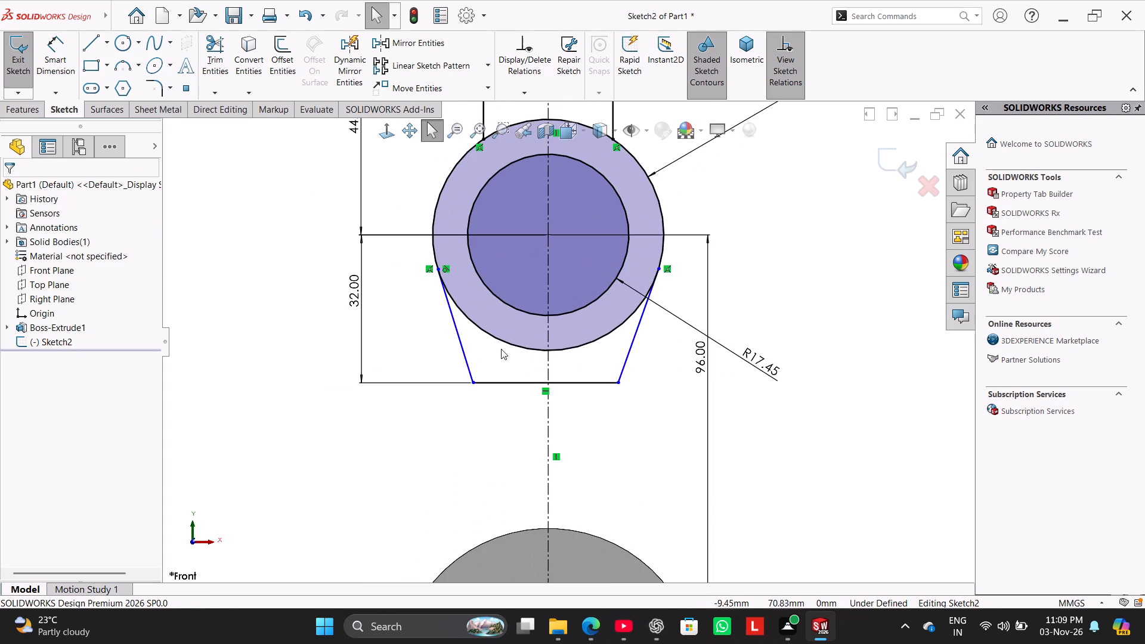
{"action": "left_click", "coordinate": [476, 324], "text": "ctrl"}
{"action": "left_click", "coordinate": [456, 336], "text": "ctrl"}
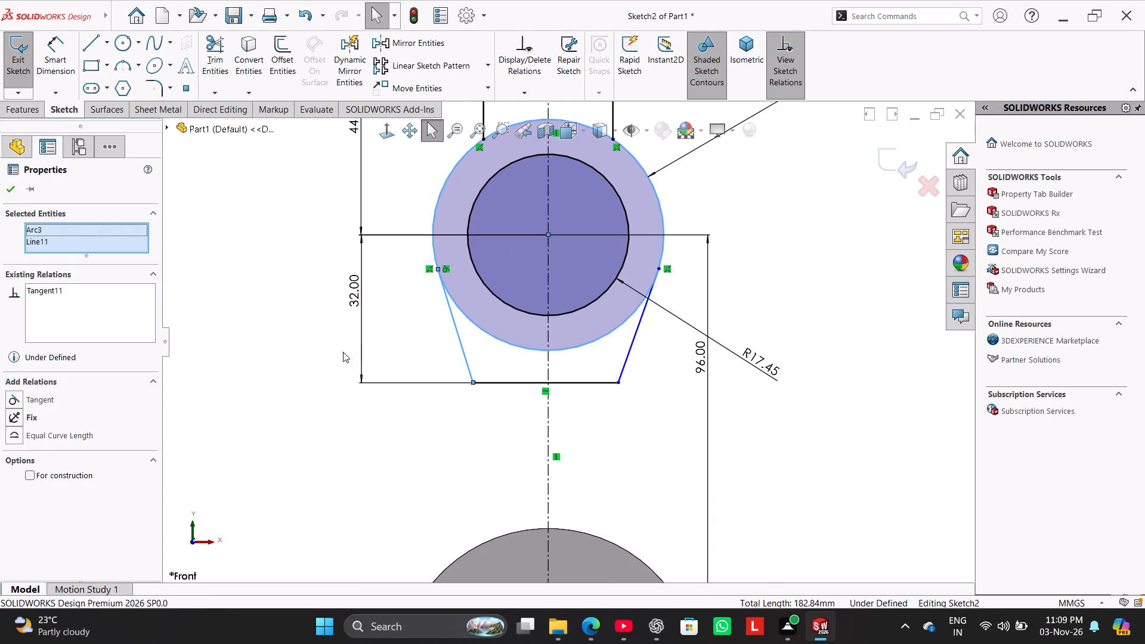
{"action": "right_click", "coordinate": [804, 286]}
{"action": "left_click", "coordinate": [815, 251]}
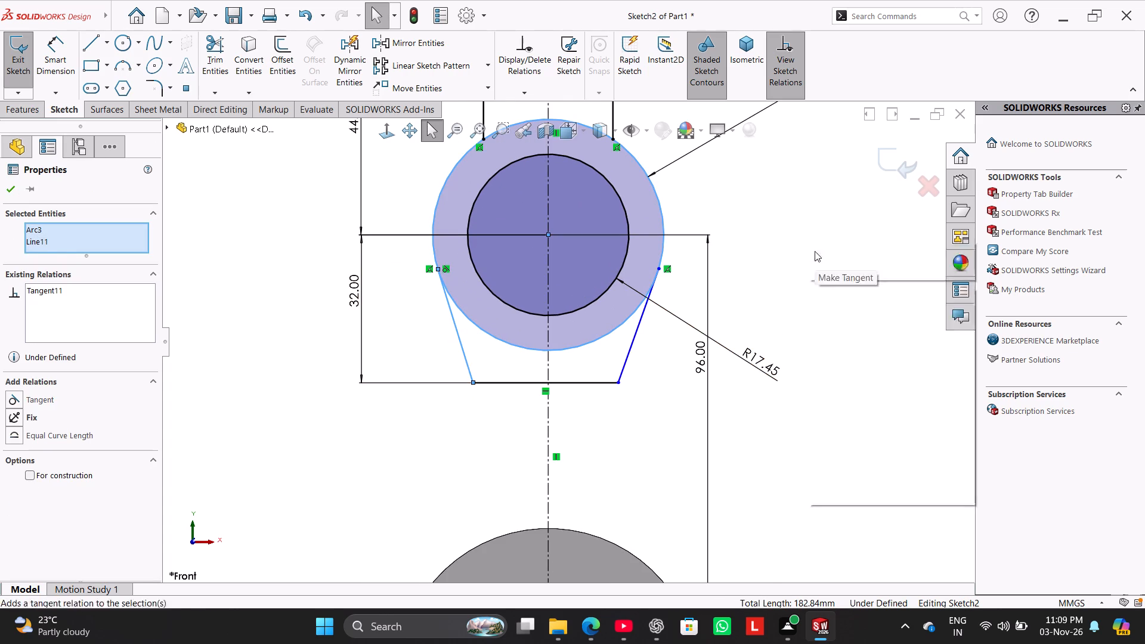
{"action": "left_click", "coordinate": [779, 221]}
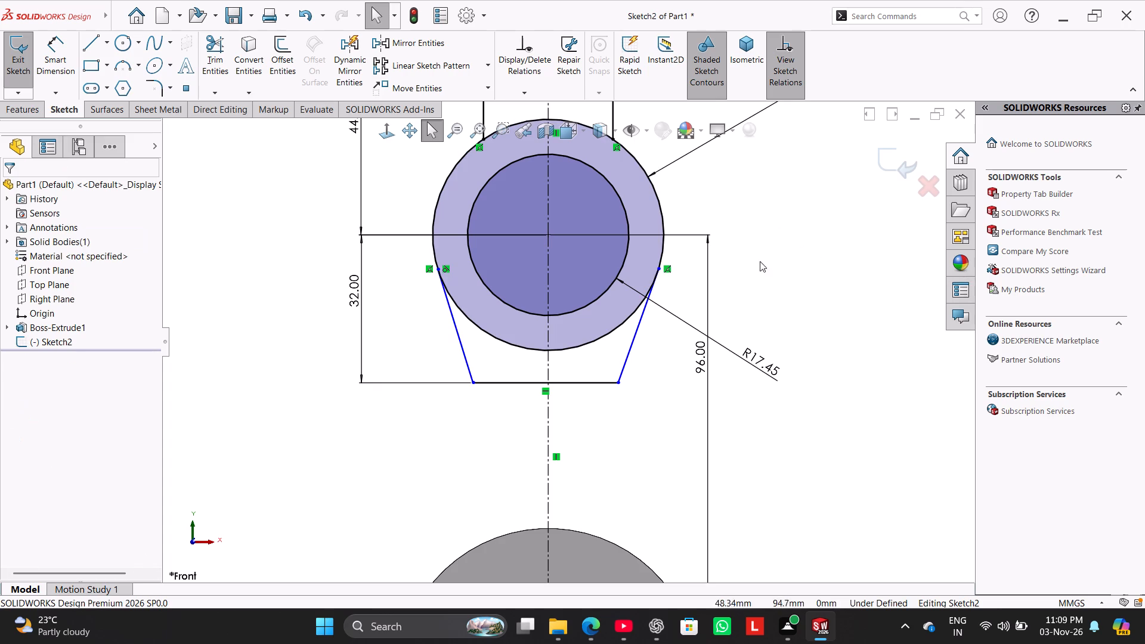
Stretch the horizontal line's right end outward to about 35 mm length and make the right sloped line tangent to the 50 mm circle.
{"action": "left_click_drag", "start_coordinate": [621, 383], "coordinate": [660, 384]}
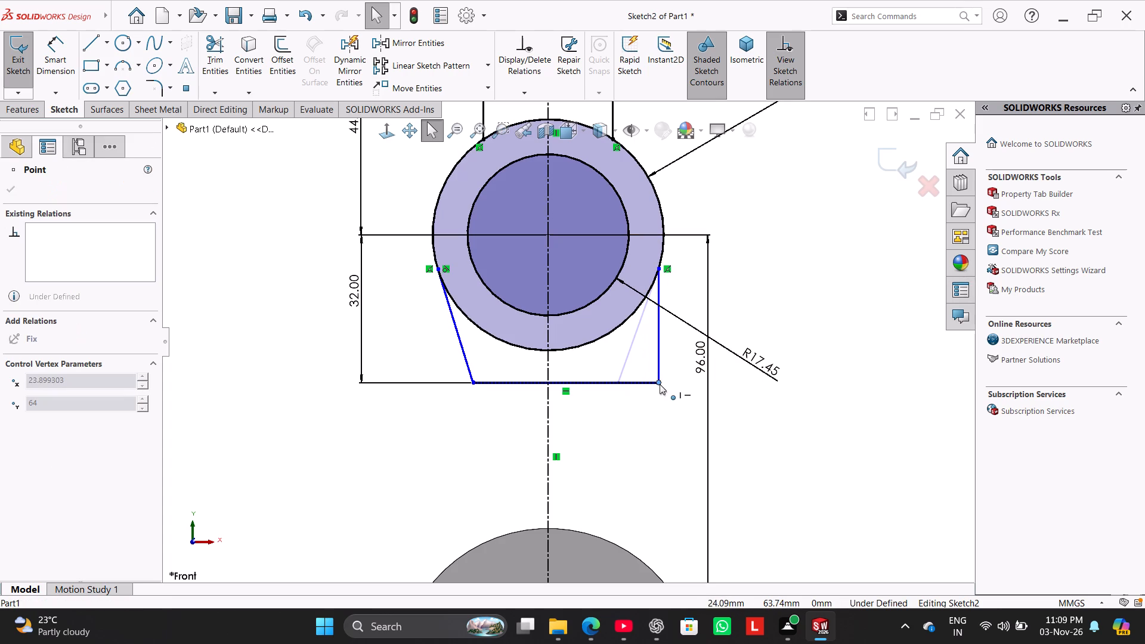
{"action": "left_click_drag", "start_coordinate": [660, 384], "coordinate": [636, 379]}
{"action": "left_click", "coordinate": [628, 426]}
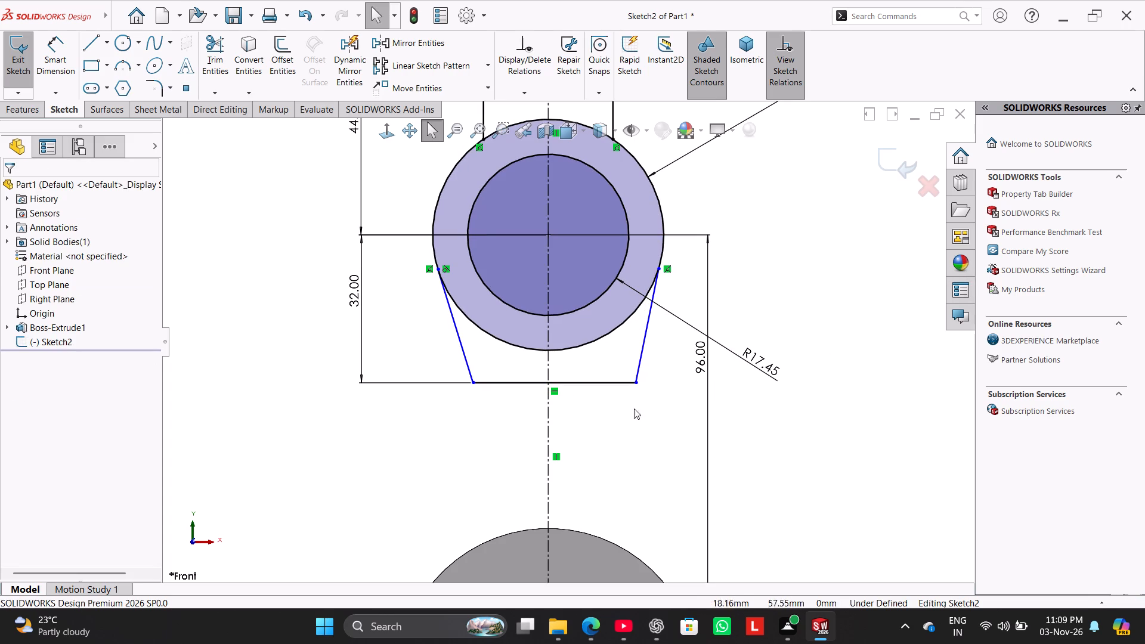
{"action": "left_click", "coordinate": [649, 331], "text": "ctrl"}
{"action": "left_click", "coordinate": [632, 316], "text": "ctrl"}
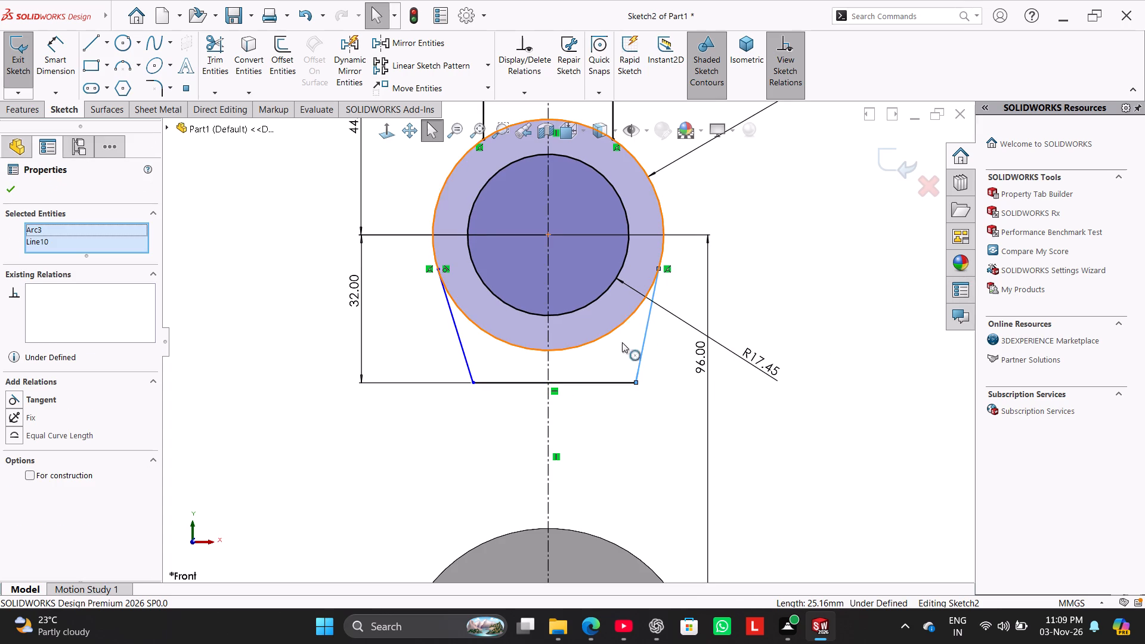
{"action": "left_click", "coordinate": [39, 398]}
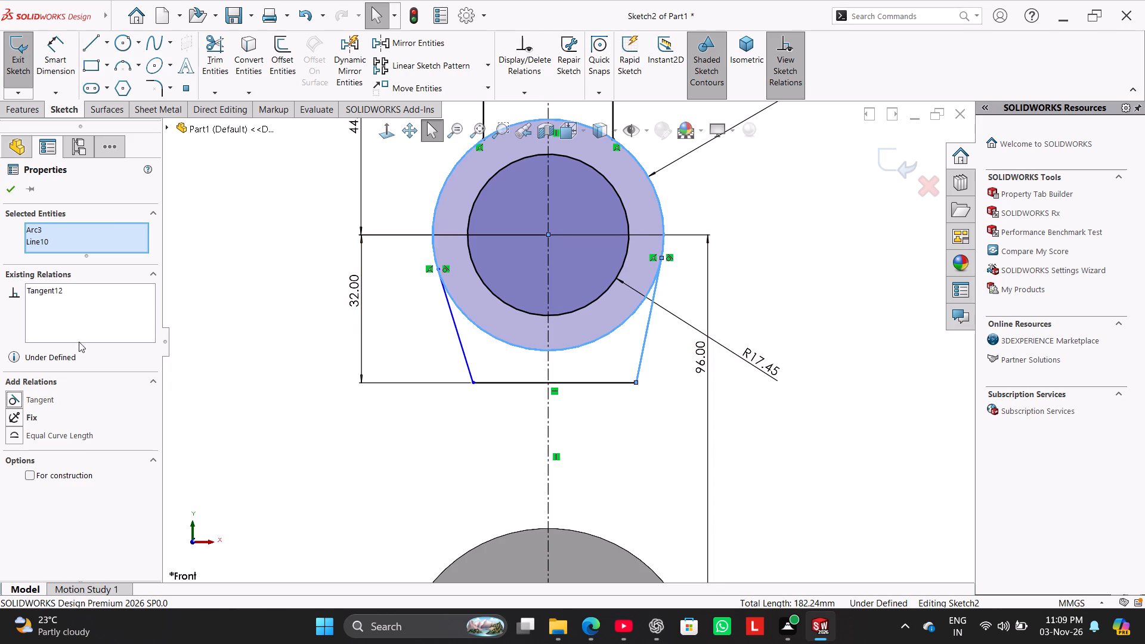
Dimension the length of the horizontal bottom line as 26 mm.
{"action": "left_click", "coordinate": [63, 58]}
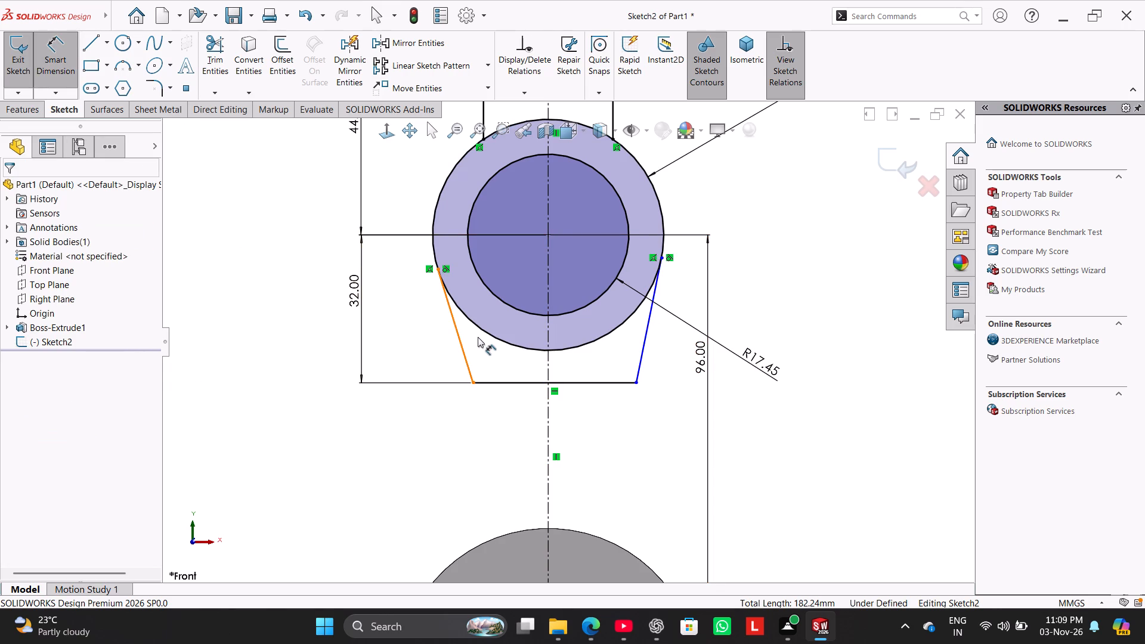
{"action": "left_click", "coordinate": [507, 384]}
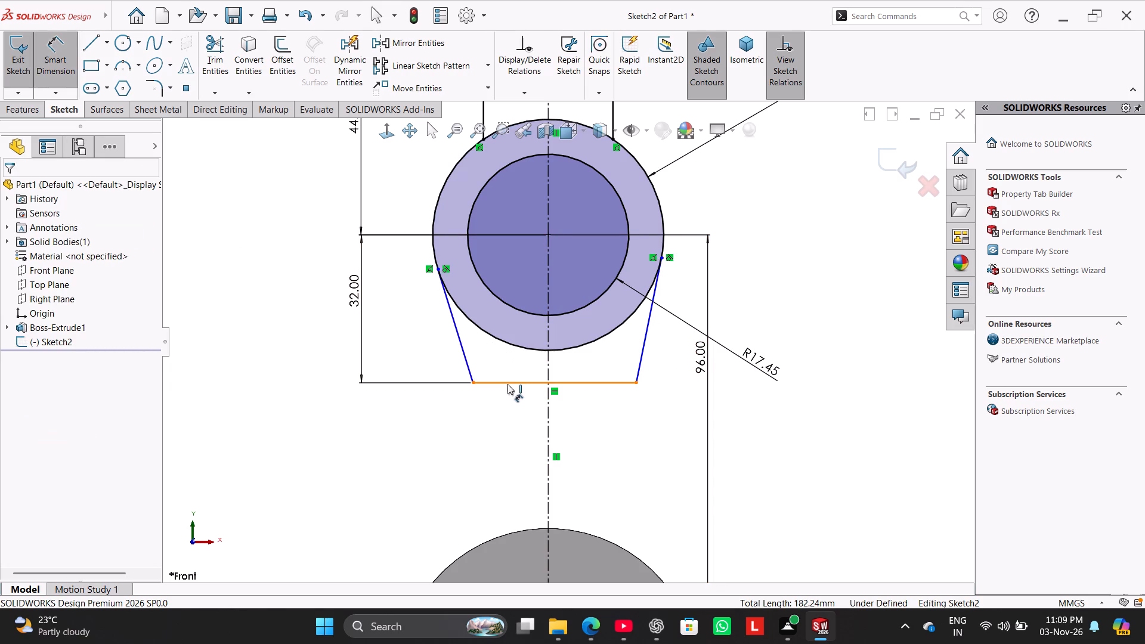
{"action": "left_click", "coordinate": [503, 429]}
{"action": "type", "text": "26"}
{"action": "key", "text": "Return"}
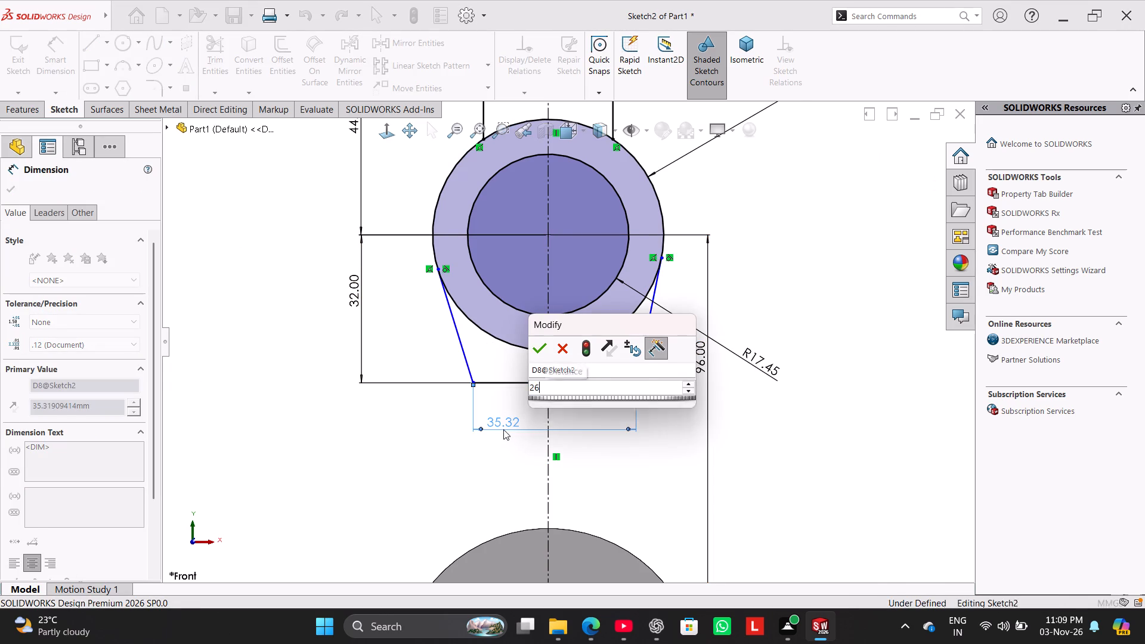
{"action": "right_click", "coordinate": [627, 408]}
{"action": "left_click", "coordinate": [657, 454]}
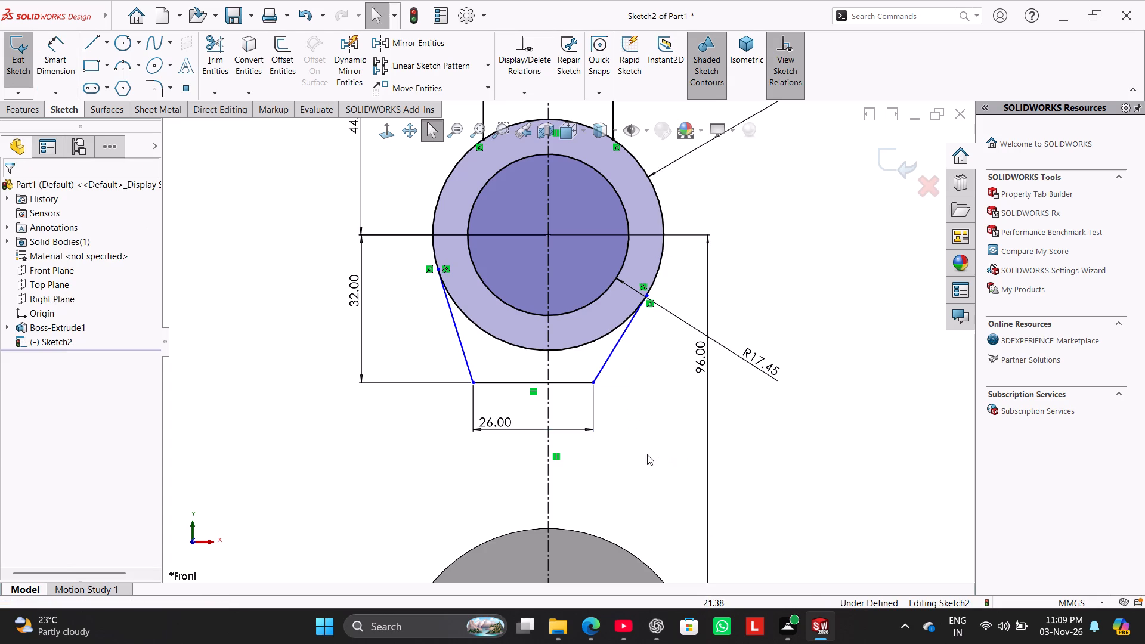
Make the horizontal bottom line perpendicular to the vertical centreline.
{"action": "left_click", "coordinate": [546, 408], "text": "ctrl"}
{"action": "left_click", "coordinate": [528, 385], "text": "ctrl"}
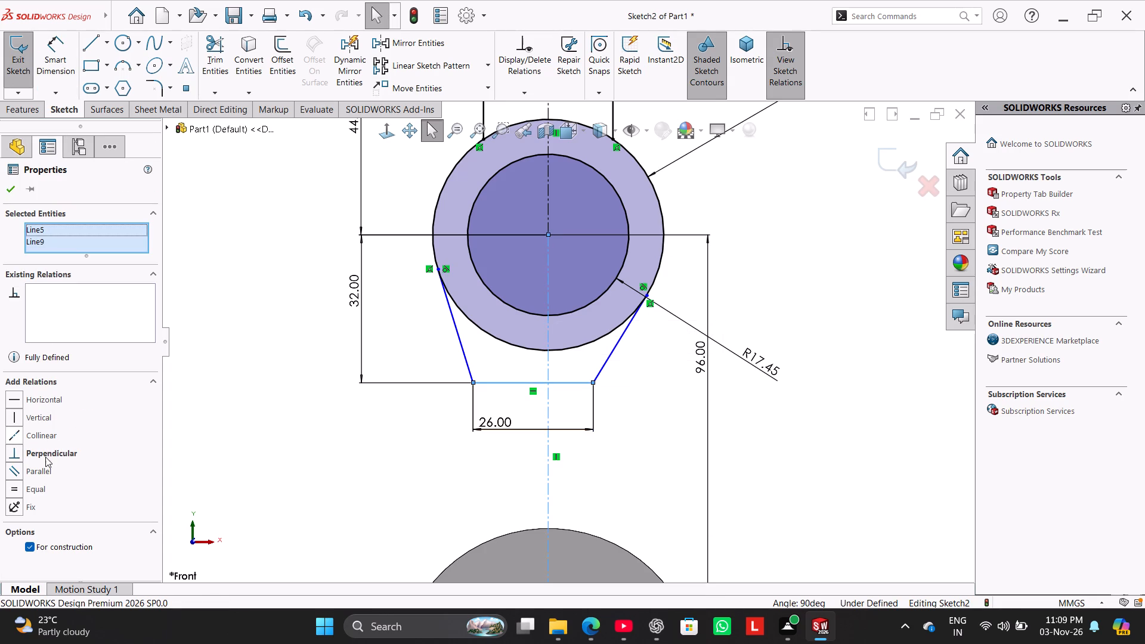
{"action": "left_click", "coordinate": [58, 450]}
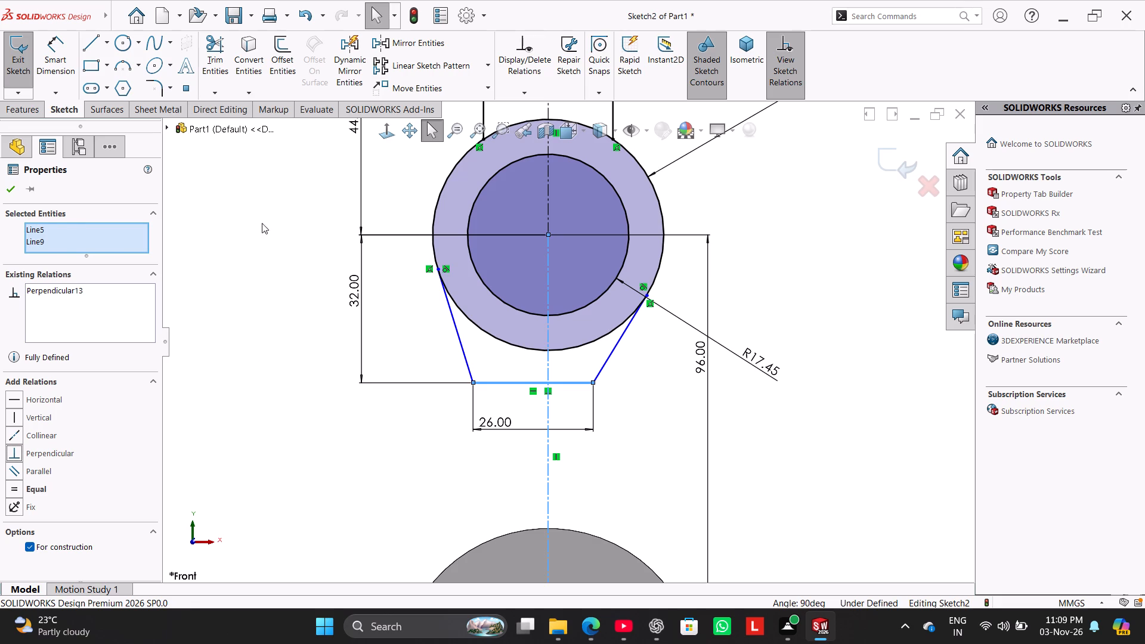
{"action": "left_click", "coordinate": [264, 213]}
Make the midpoint of the 26 mm bottom line coincident with the vertical centreline.
{"action": "left_click", "coordinate": [551, 407], "text": "ctrl"}
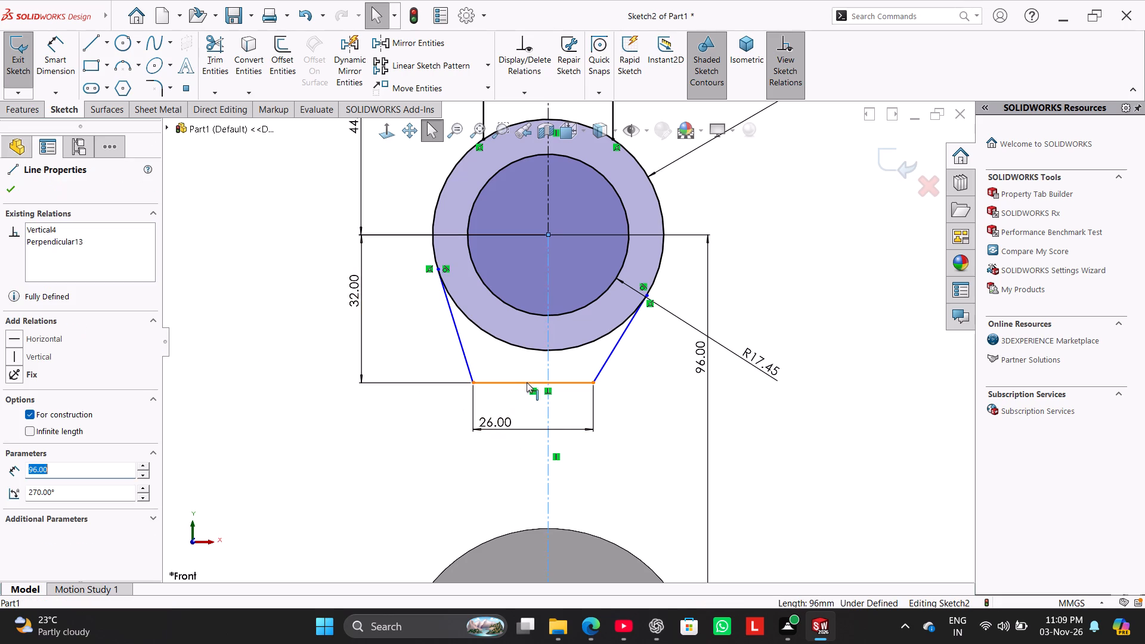
{"action": "left_click", "coordinate": [534, 384], "text": "ctrl"}
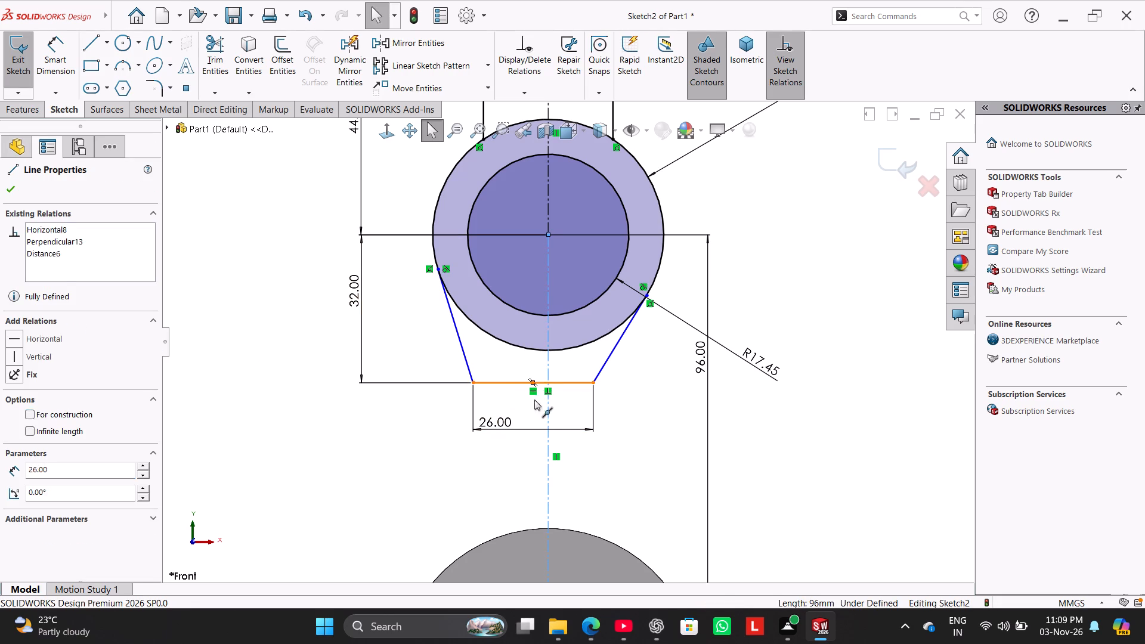
{"action": "left_click", "coordinate": [33, 415]}
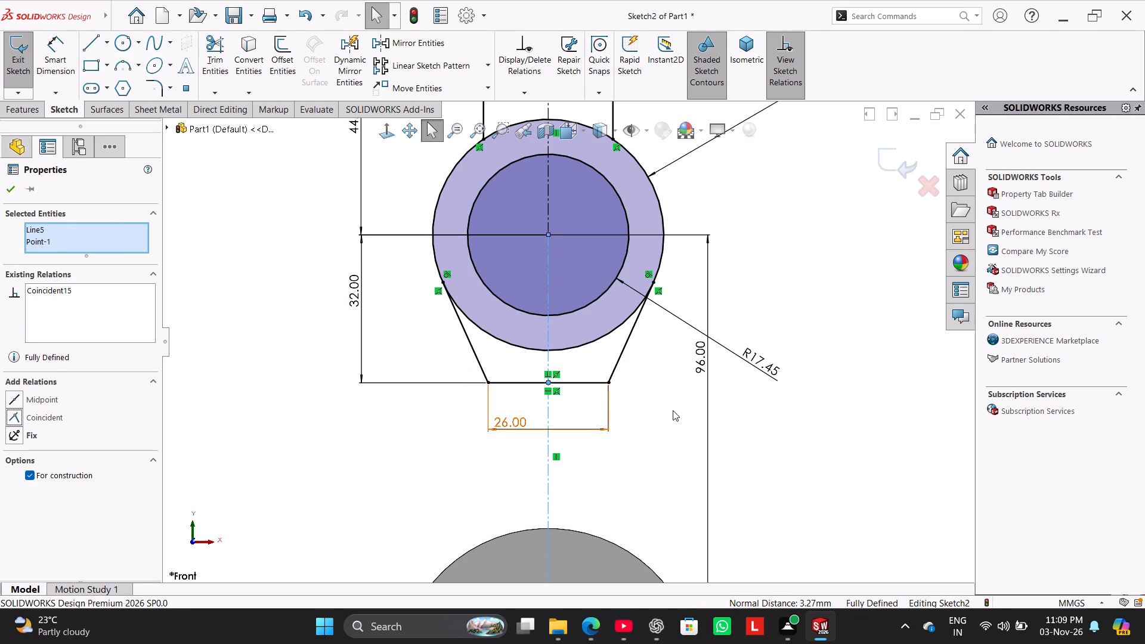
{"action": "left_click", "coordinate": [823, 292]}
Trim away the lower arc of the 50 mm circle between the two sloped lines, on both sides of the centreline.
{"action": "left_click", "coordinate": [213, 63]}
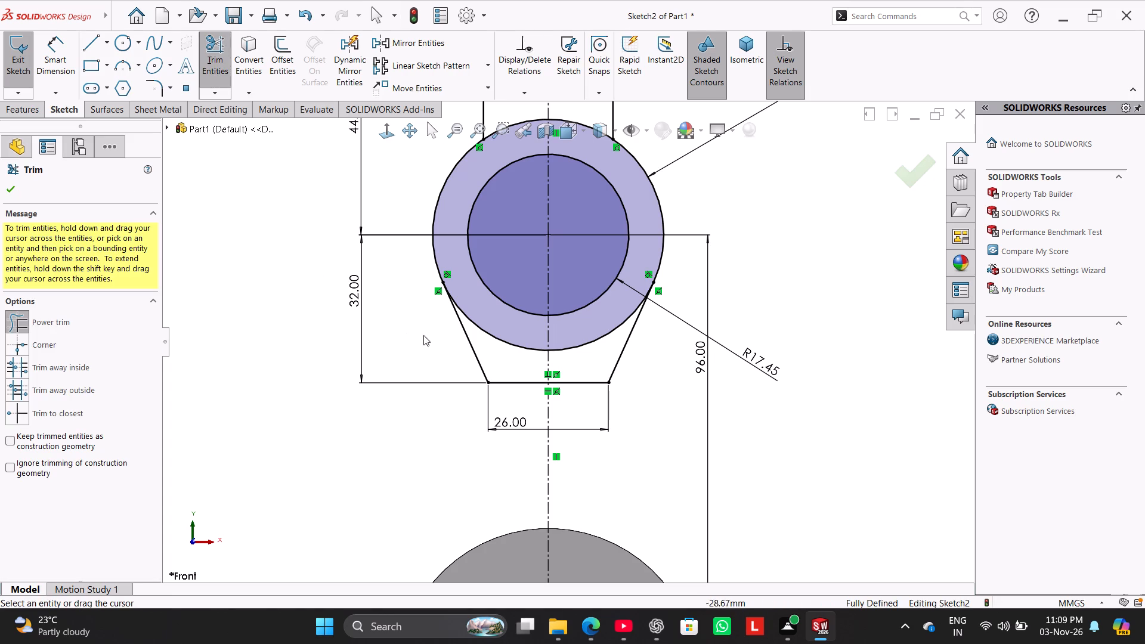
{"action": "left_click_drag", "start_coordinate": [490, 340], "coordinate": [484, 319]}
{"action": "left_click_drag", "start_coordinate": [589, 352], "coordinate": [595, 320]}
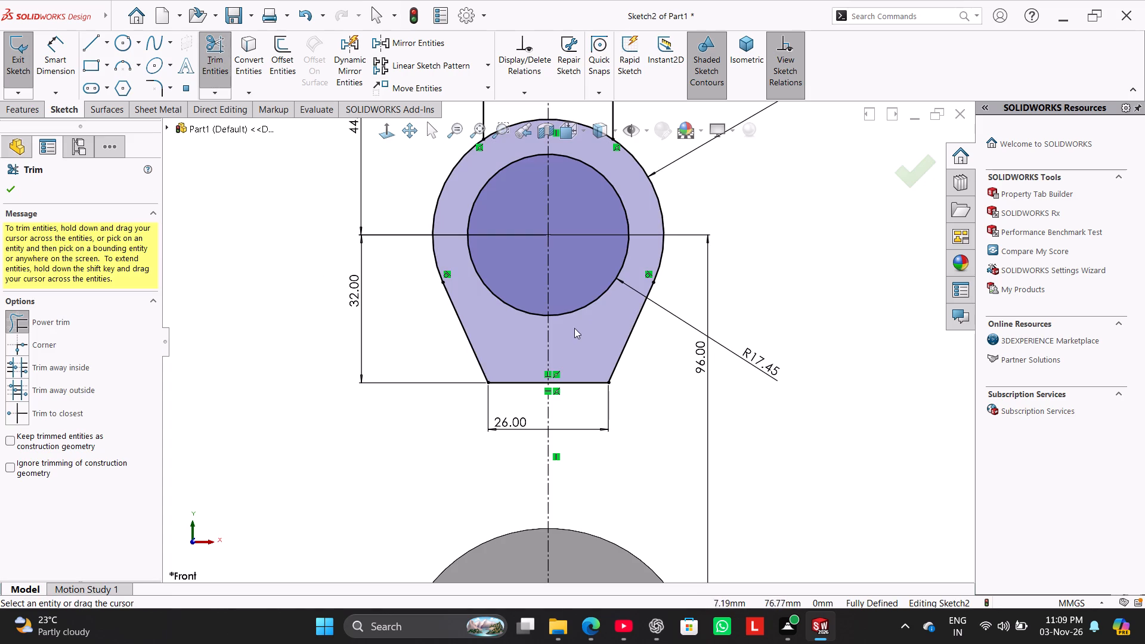
Sketch a corner rectangle about 11 by 15 mm across the bottom of the R17.45 circle, straddling the vertical centreline.
{"action": "right_click", "coordinate": [773, 206]}
{"action": "left_click", "coordinate": [812, 241]}
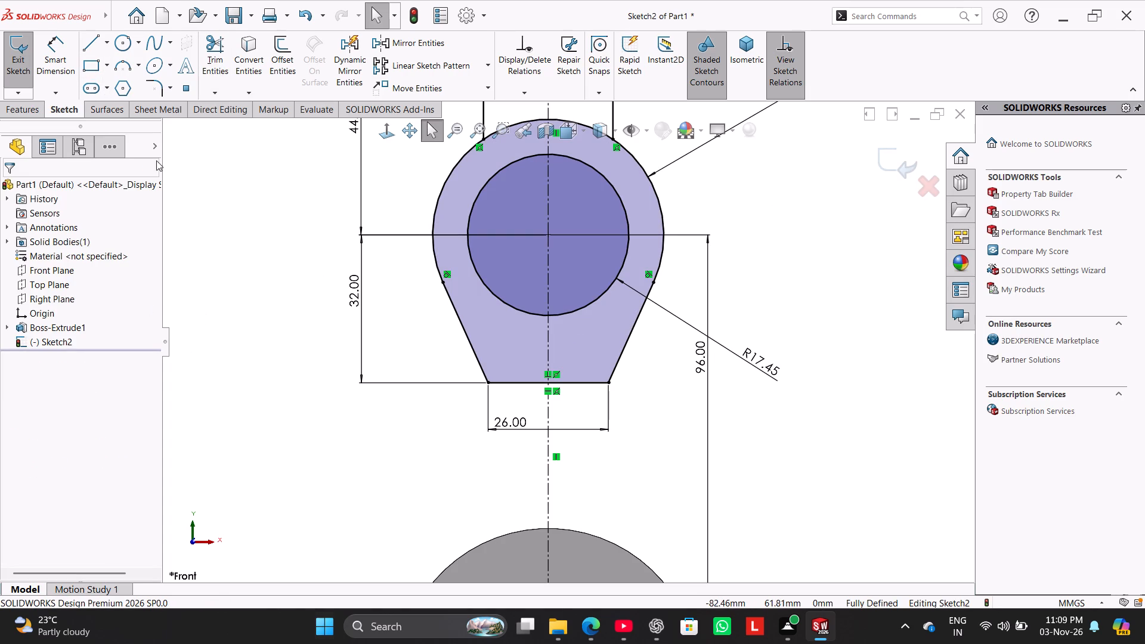
{"action": "left_click", "coordinate": [86, 66]}
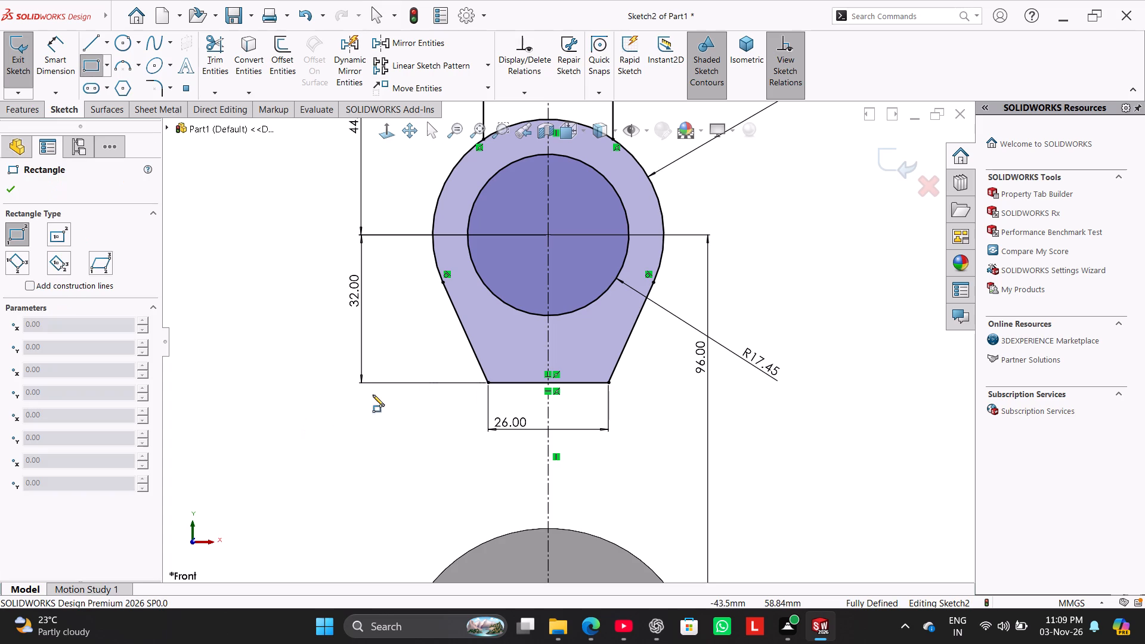
{"action": "left_click", "coordinate": [524, 281]}
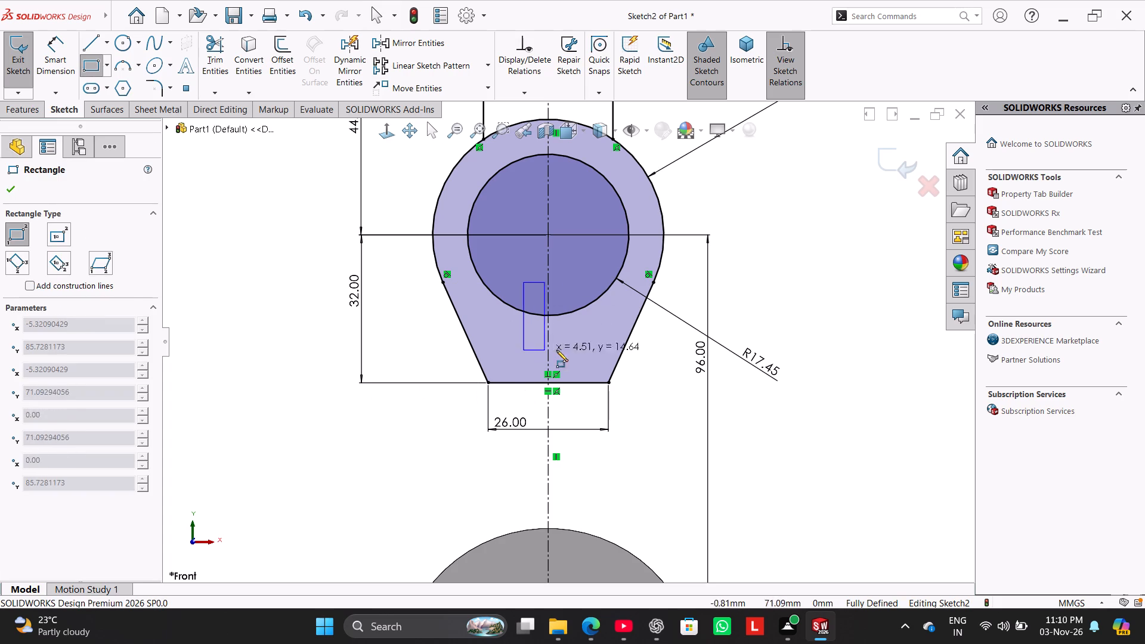
{"action": "left_click", "coordinate": [575, 352]}
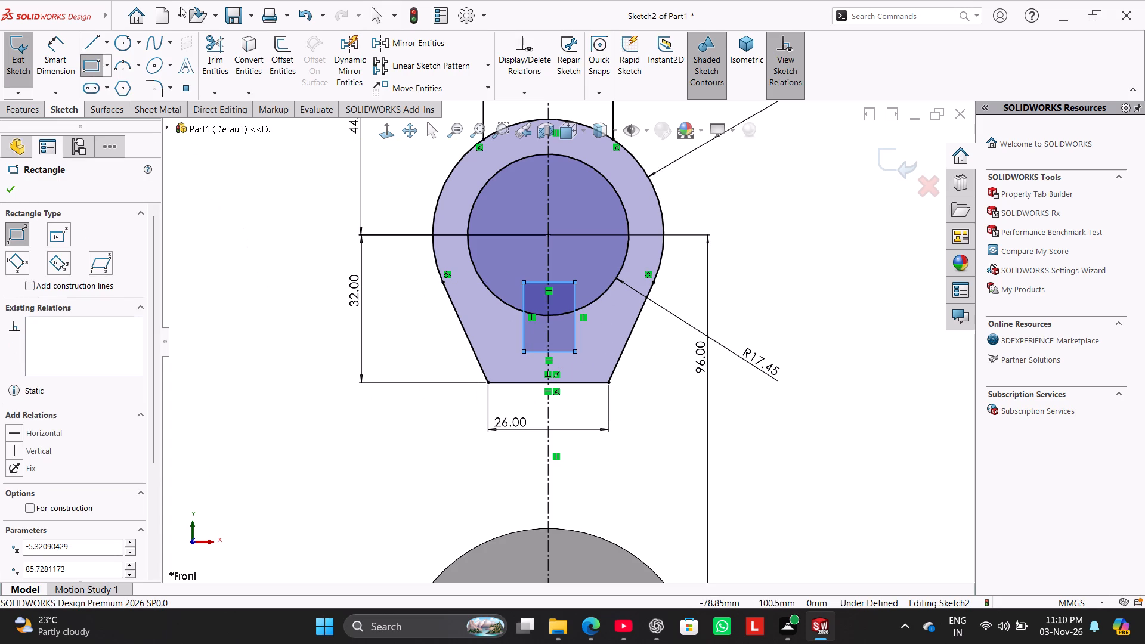
Trim the rectangle's portion inside the R17.45 circle and the arc between its sides to form an open keyway.
{"action": "left_click", "coordinate": [210, 61]}
{"action": "left_click_drag", "start_coordinate": [582, 267], "coordinate": [568, 294]}
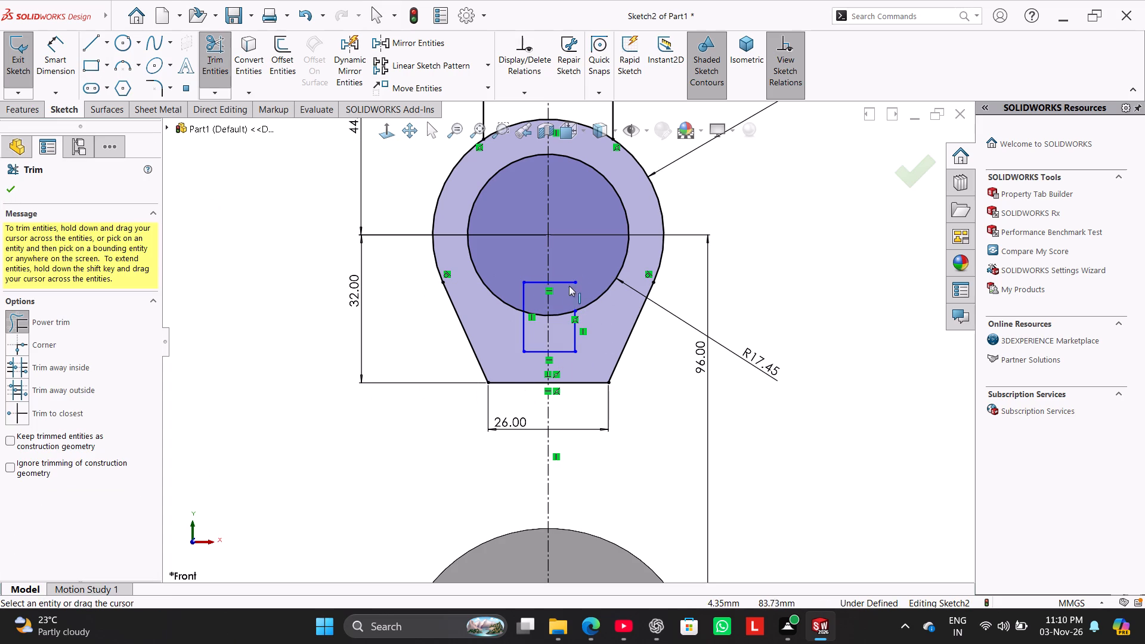
{"action": "left_click_drag", "start_coordinate": [567, 253], "coordinate": [570, 285]}
{"action": "left_click_drag", "start_coordinate": [522, 258], "coordinate": [538, 286]}
{"action": "left_click_drag", "start_coordinate": [516, 280], "coordinate": [527, 294]}
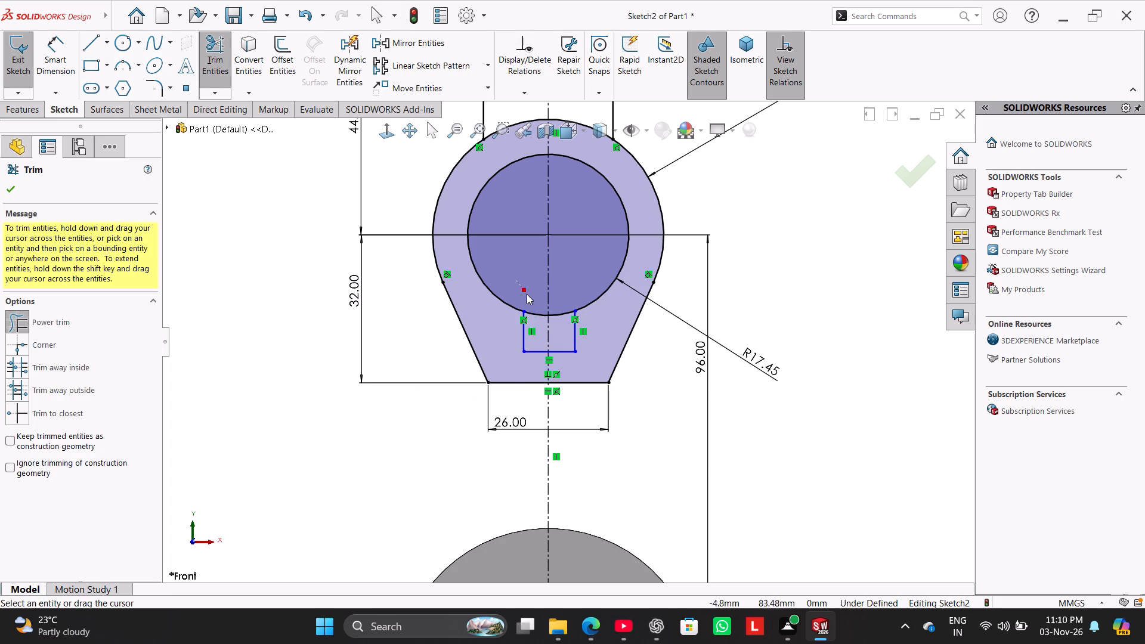
{"action": "left_click_drag", "start_coordinate": [527, 294], "coordinate": [527, 293]}
{"action": "left_click_drag", "start_coordinate": [558, 328], "coordinate": [563, 307]}
{"action": "left_click_drag", "start_coordinate": [540, 323], "coordinate": [536, 288]}
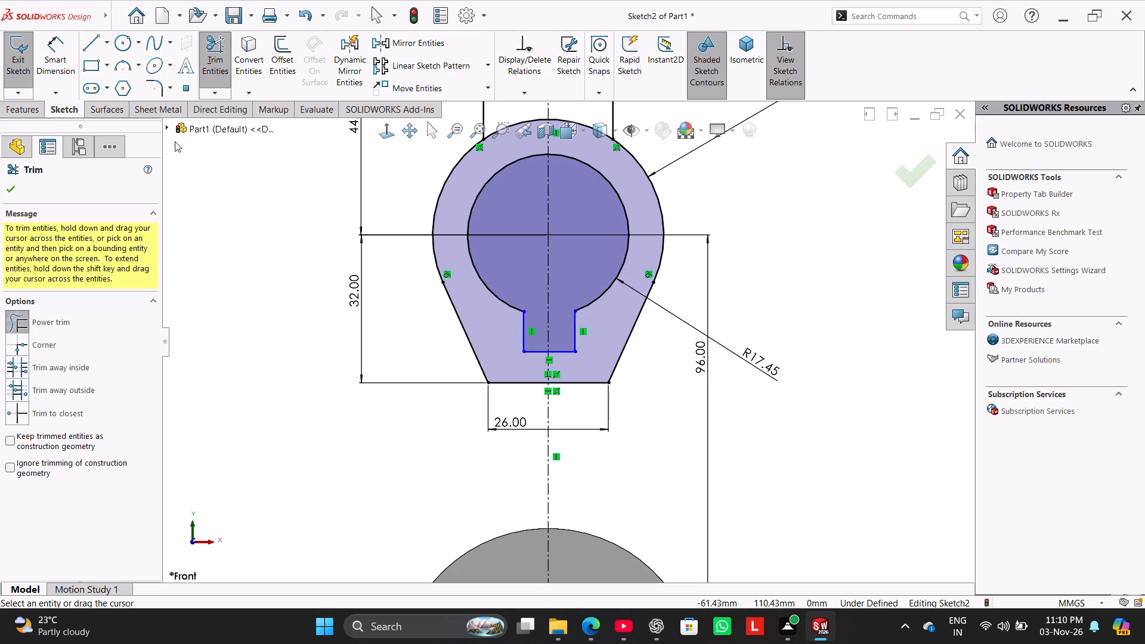
Dimension the width of the keyway's bottom line as 12 mm.
{"action": "left_click", "coordinate": [48, 42]}
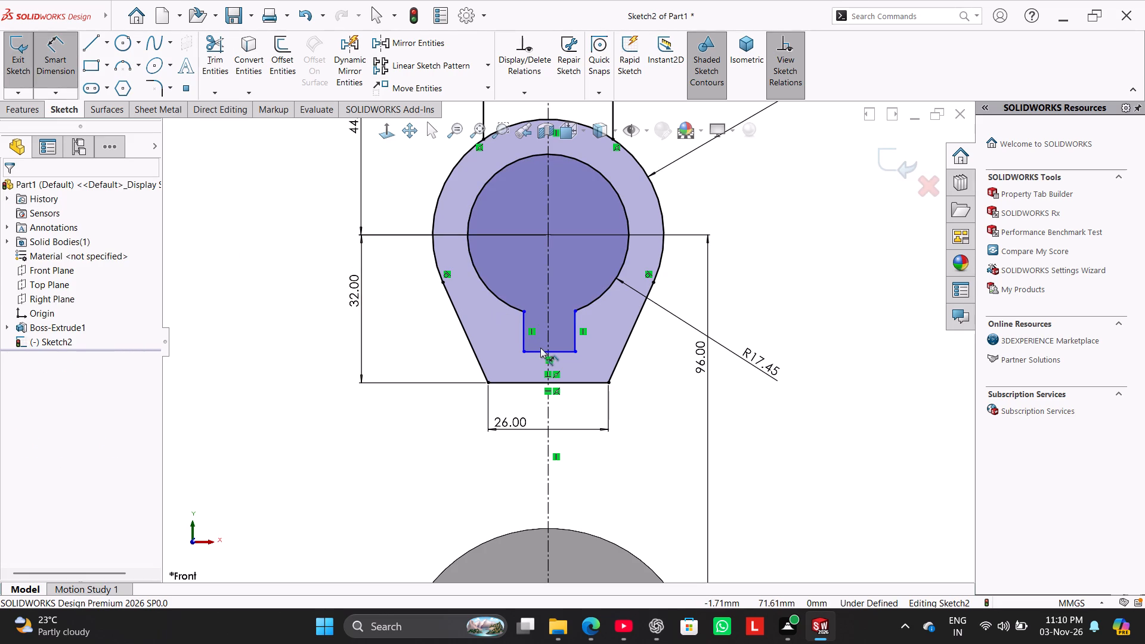
{"action": "left_click", "coordinate": [537, 352]}
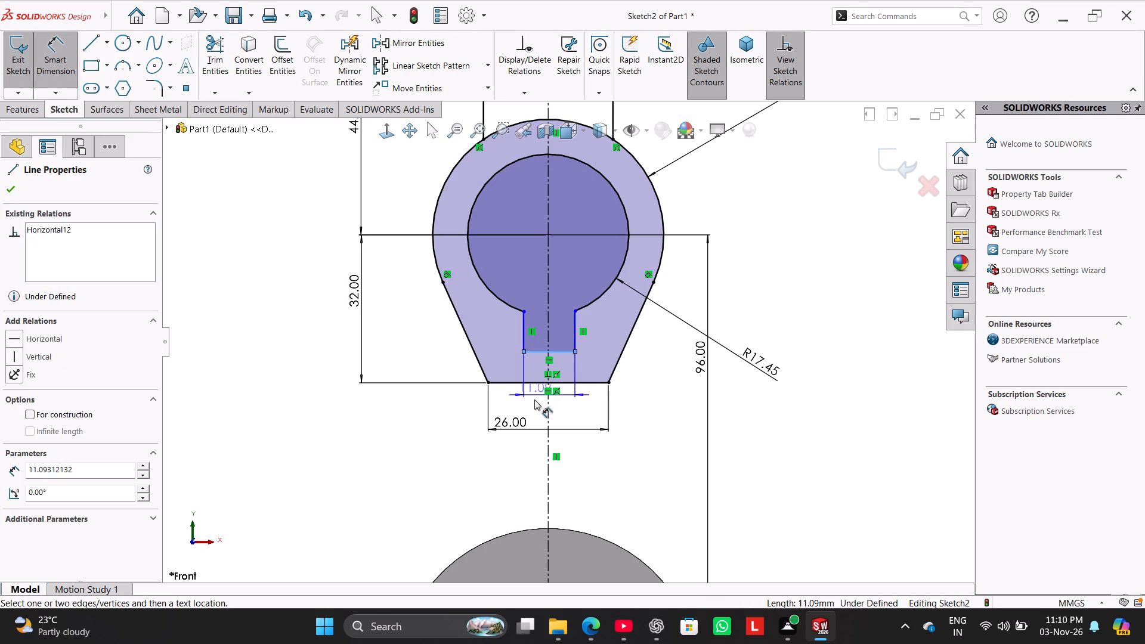
{"action": "left_click", "coordinate": [445, 410]}
{"action": "type", "text": "12"}
{"action": "key", "text": "Return"}
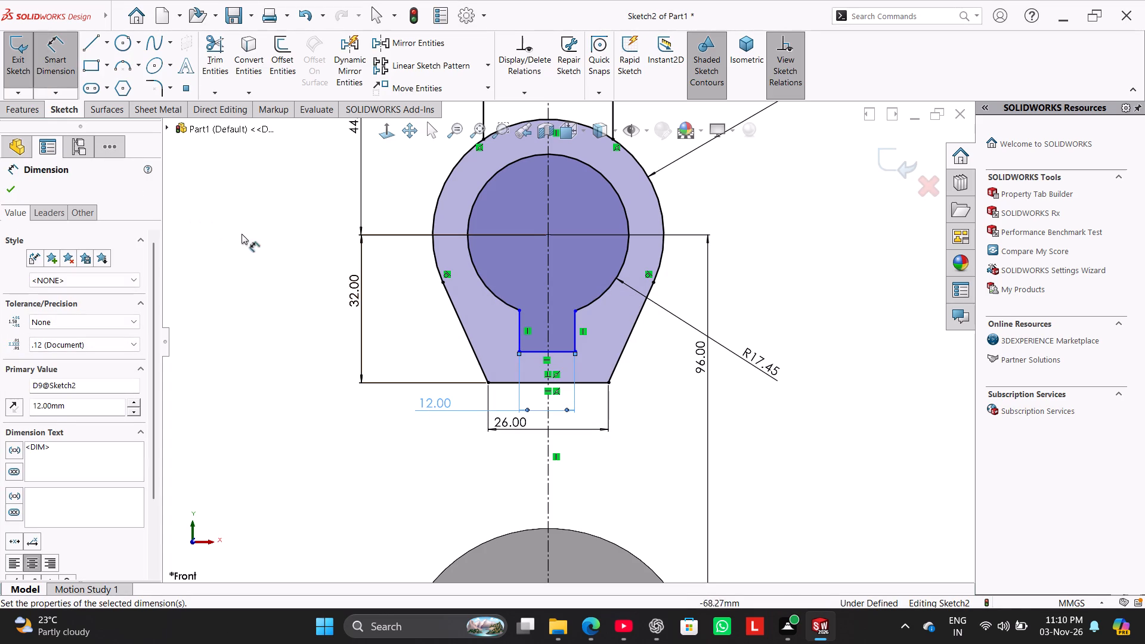
Dimension the distance from the ring's centre to the keyway's bottom line as 22.39 mm.
{"action": "left_click", "coordinate": [539, 355]}
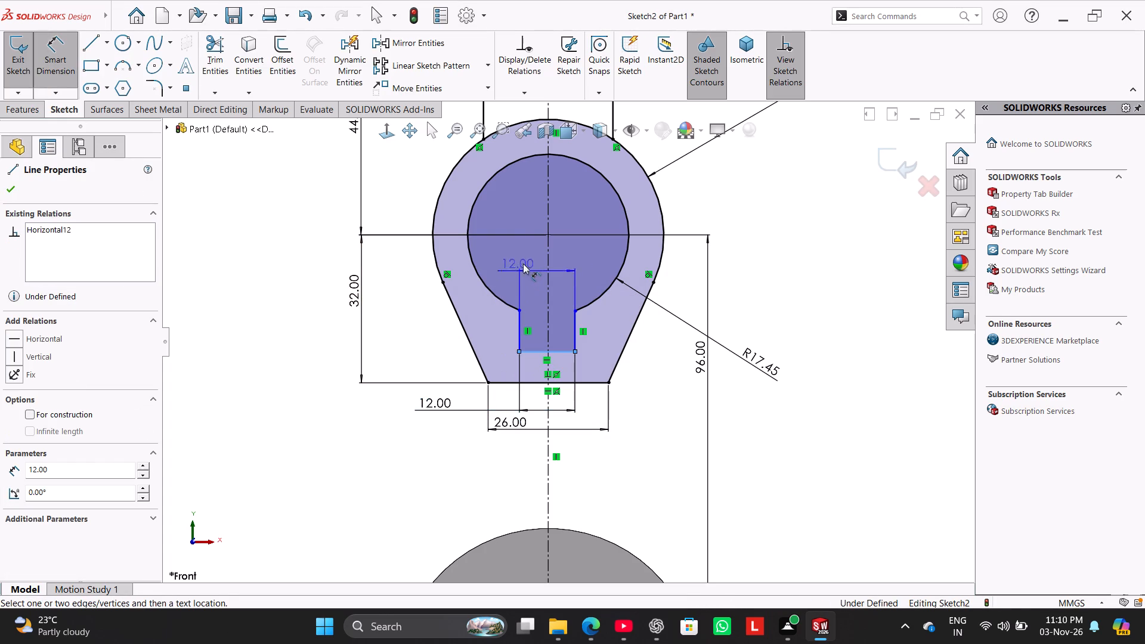
{"action": "left_click", "coordinate": [547, 236]}
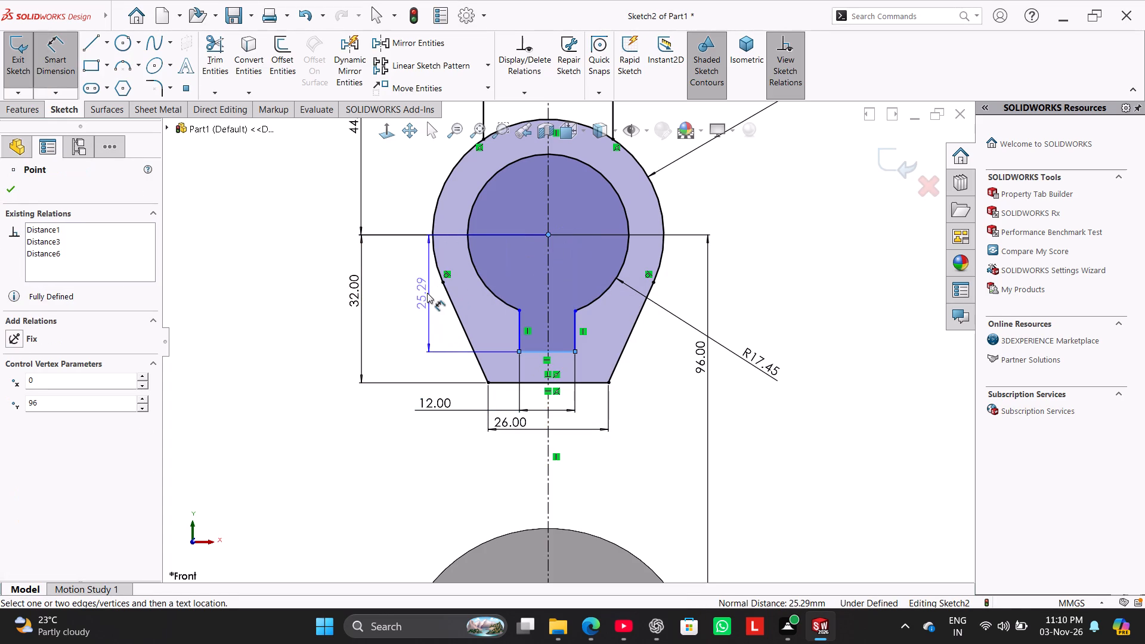
{"action": "left_click", "coordinate": [426, 293]}
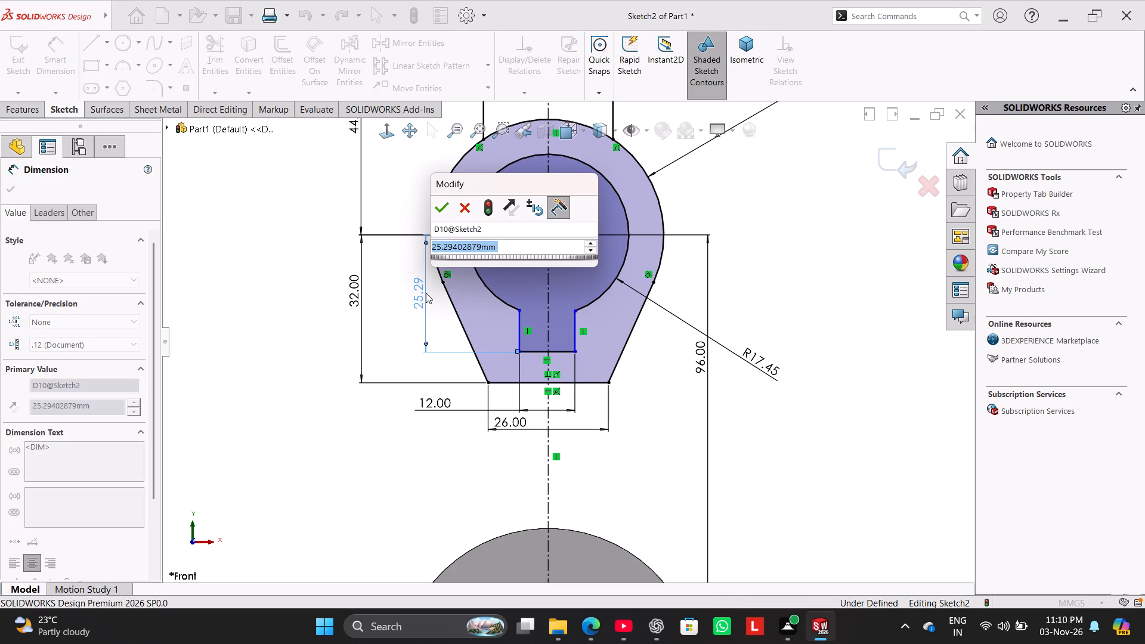
{"action": "type", "text": "22.39"}
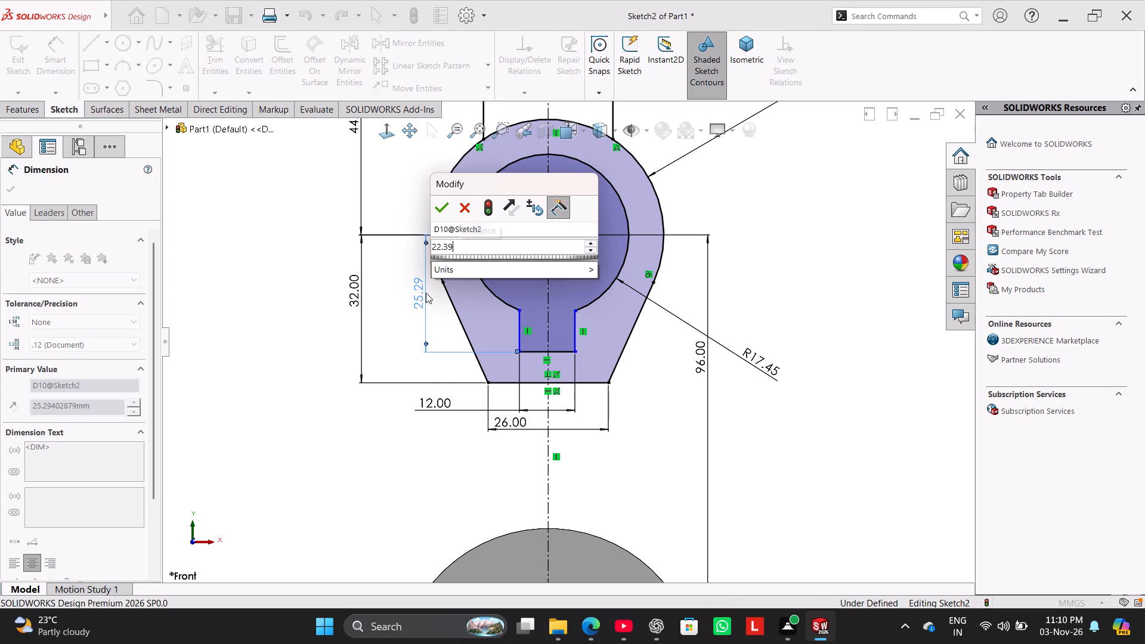
{"action": "key", "text": "Return"}
{"action": "right_click", "coordinate": [813, 205]}
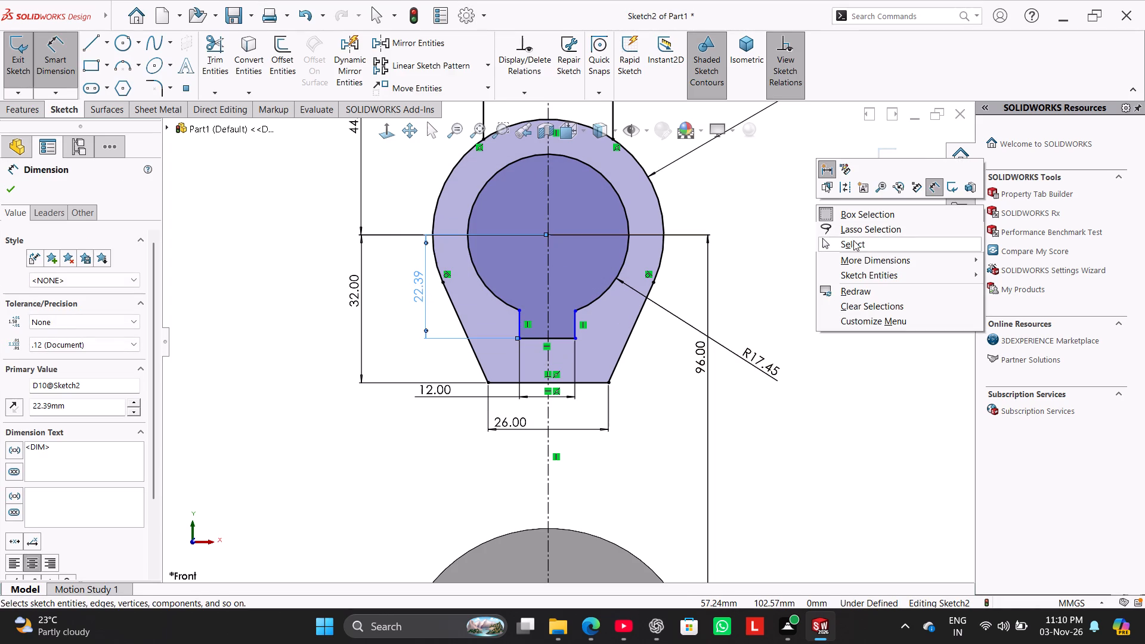
{"action": "left_click", "coordinate": [853, 240]}
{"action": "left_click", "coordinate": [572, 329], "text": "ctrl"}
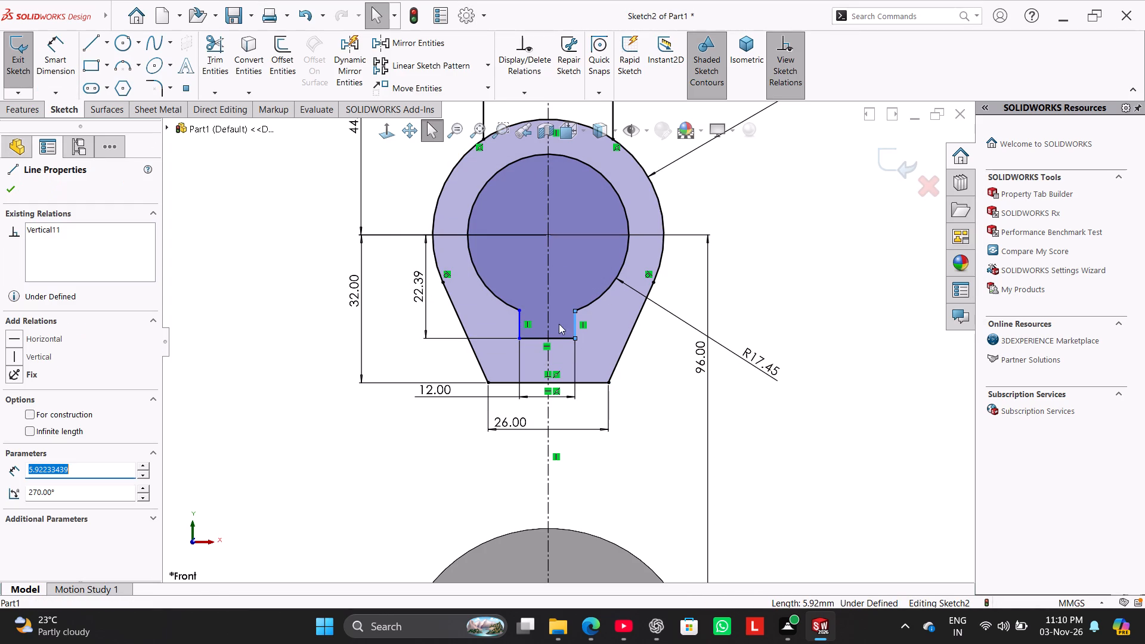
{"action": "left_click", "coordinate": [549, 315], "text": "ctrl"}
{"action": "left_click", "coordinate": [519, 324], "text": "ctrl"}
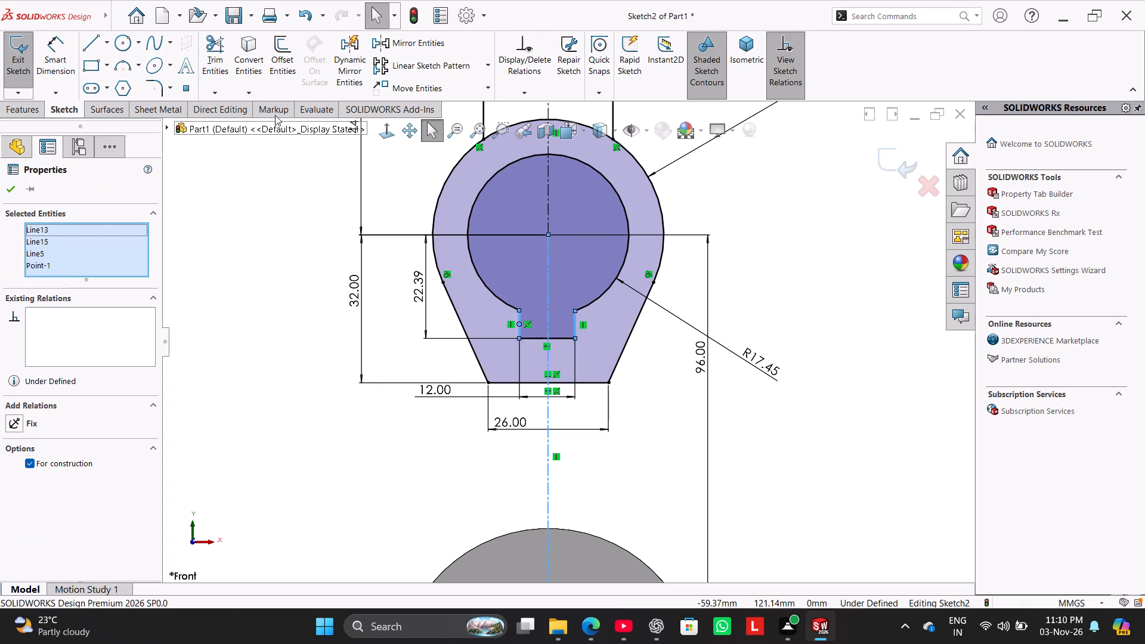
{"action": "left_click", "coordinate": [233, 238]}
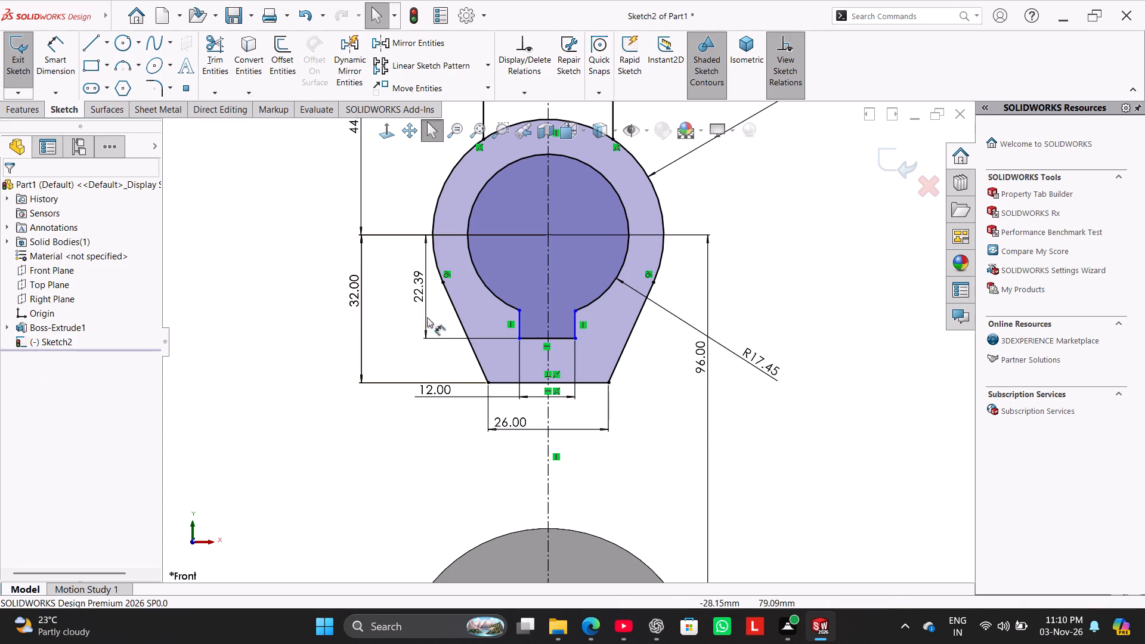
Make the keyway's two vertical side lines symmetric about the vertical centreline.
{"action": "left_click", "coordinate": [521, 322], "text": "ctrl"}
{"action": "left_click_drag", "start_coordinate": [572, 328], "coordinate": [566, 328], "text": "ctrl"}
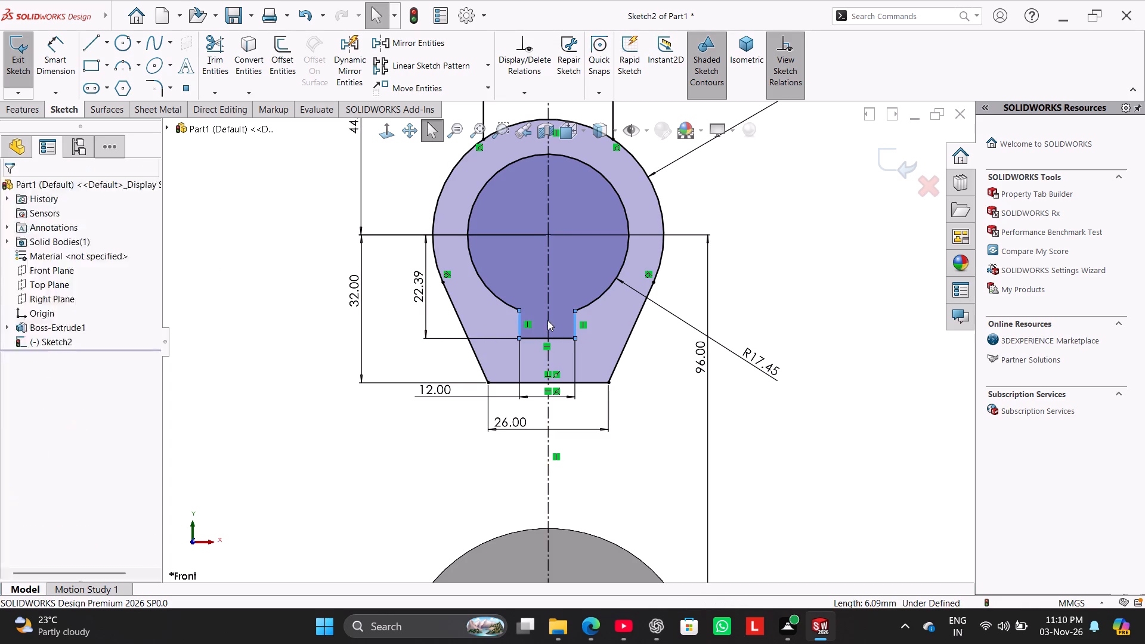
{"action": "left_click", "coordinate": [547, 320], "text": "ctrl"}
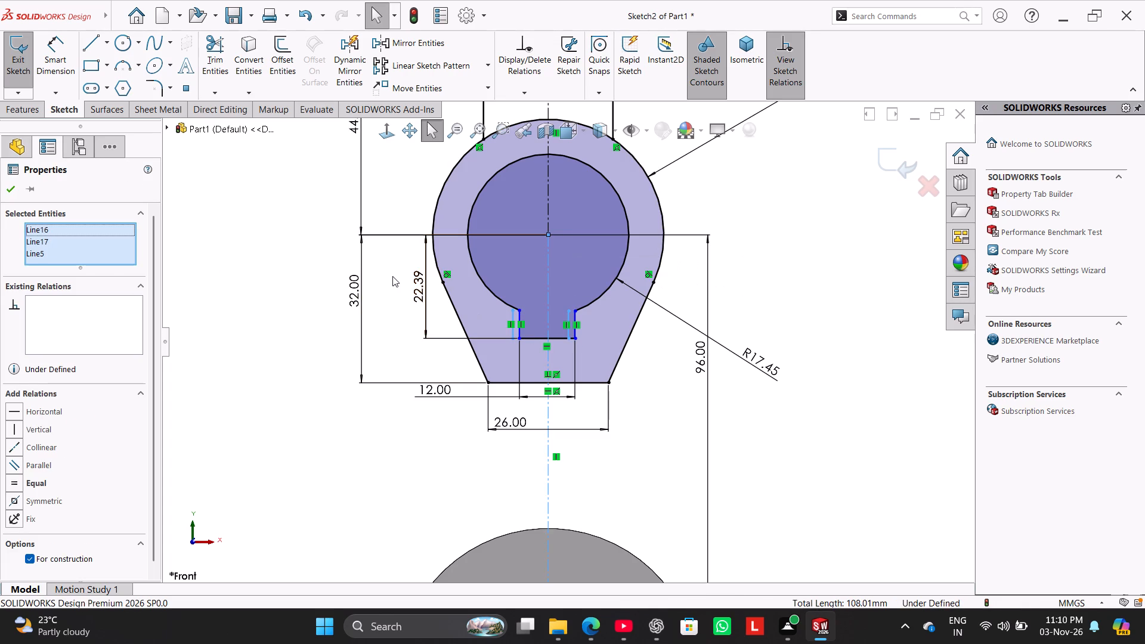
{"action": "key", "text": "ctrl+z"}
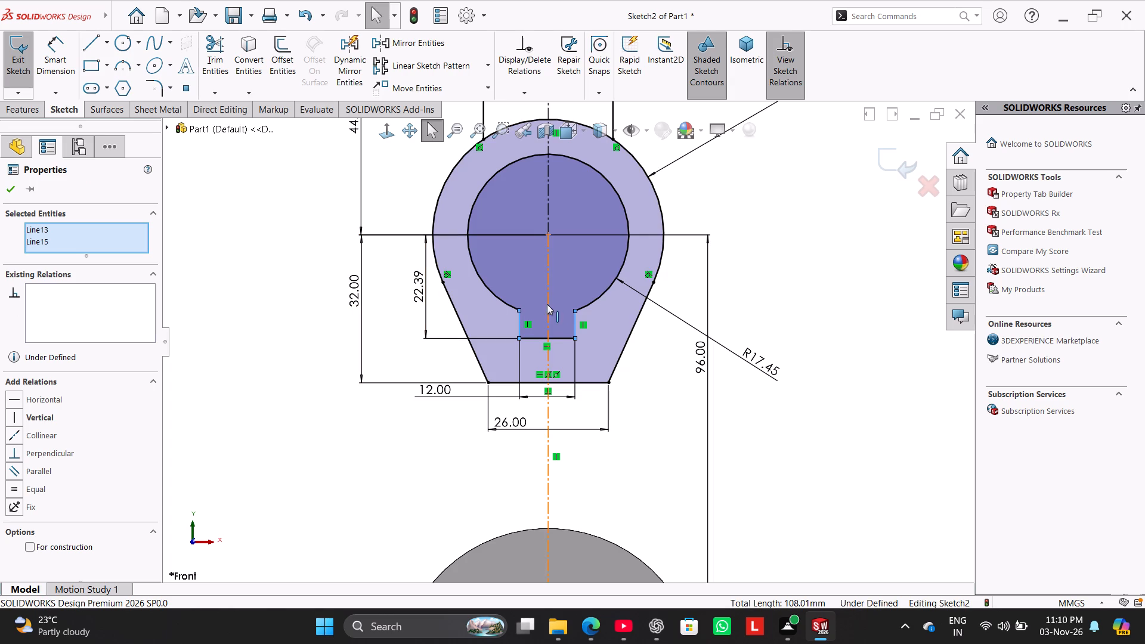
{"action": "left_click", "coordinate": [547, 304], "text": "ctrl"}
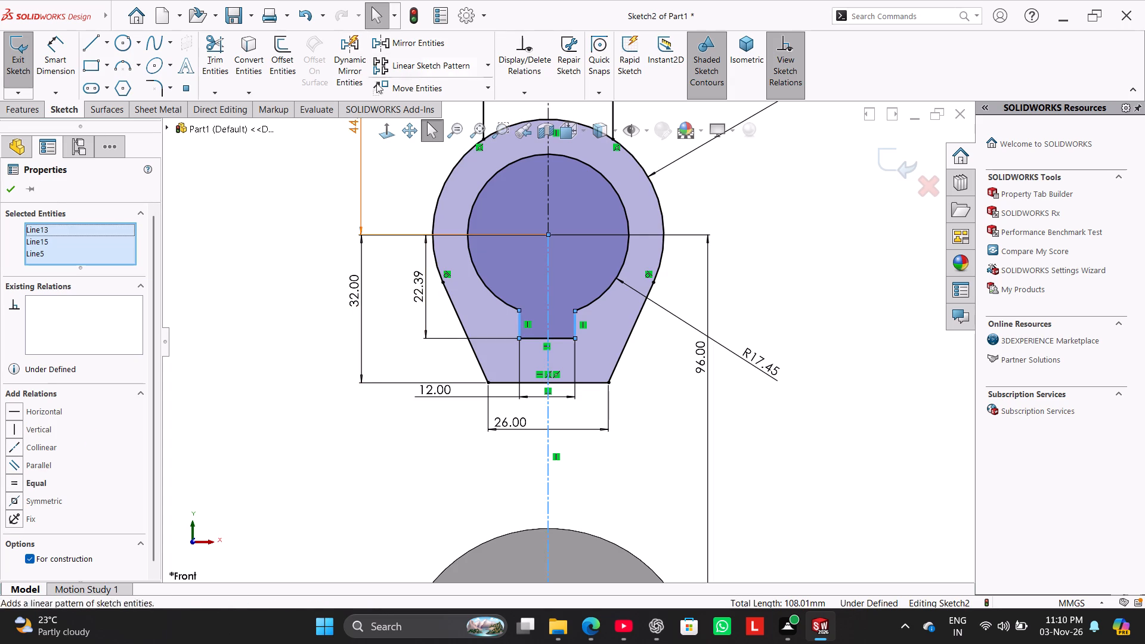
{"action": "left_click", "coordinate": [42, 499]}
{"action": "left_click", "coordinate": [249, 215]}
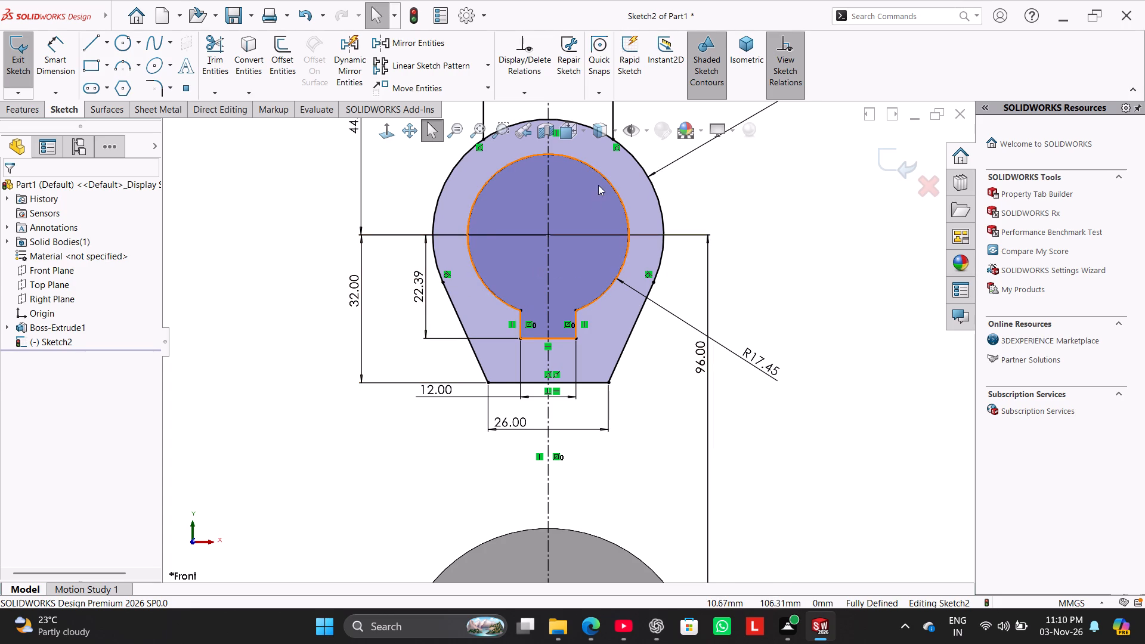
Trim away the upper arc of the 50 mm circle between the lug's two vertical lines.
{"action": "scroll", "coordinate": [598, 185], "scroll_direction": "up", "scroll_amount": 1}
{"action": "scroll", "coordinate": [599, 182], "scroll_direction": "down", "scroll_amount": 2}
{"action": "scroll", "coordinate": [599, 179], "scroll_direction": "up", "scroll_amount": 2}
{"action": "left_click", "coordinate": [219, 53]}
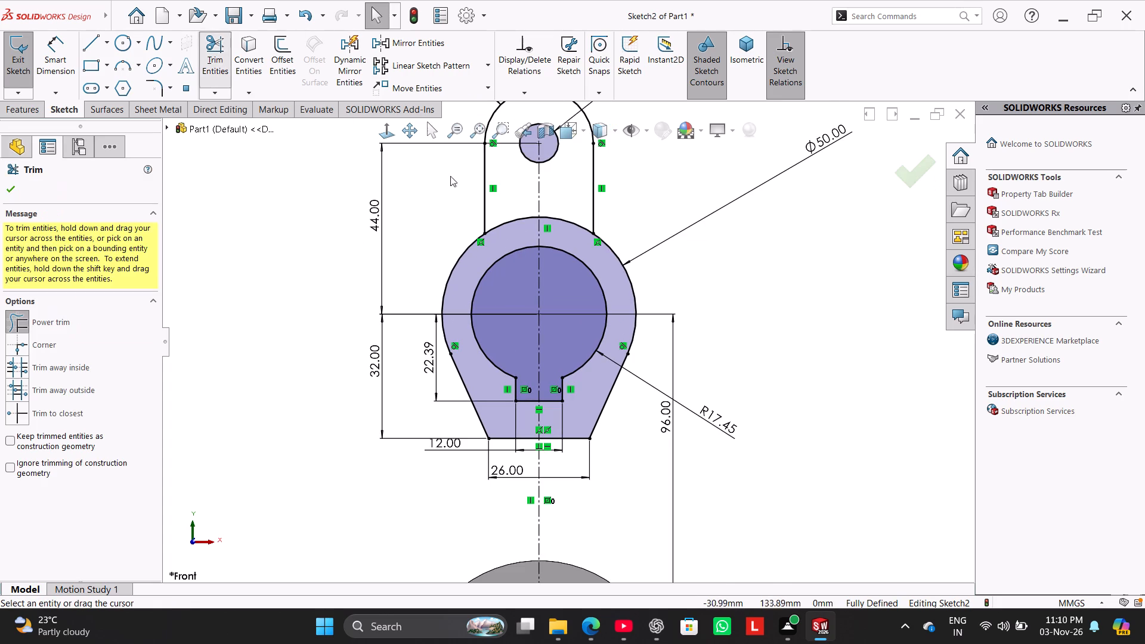
{"action": "left_click_drag", "start_coordinate": [564, 246], "coordinate": [568, 212]}
{"action": "left_click_drag", "start_coordinate": [519, 230], "coordinate": [515, 191]}
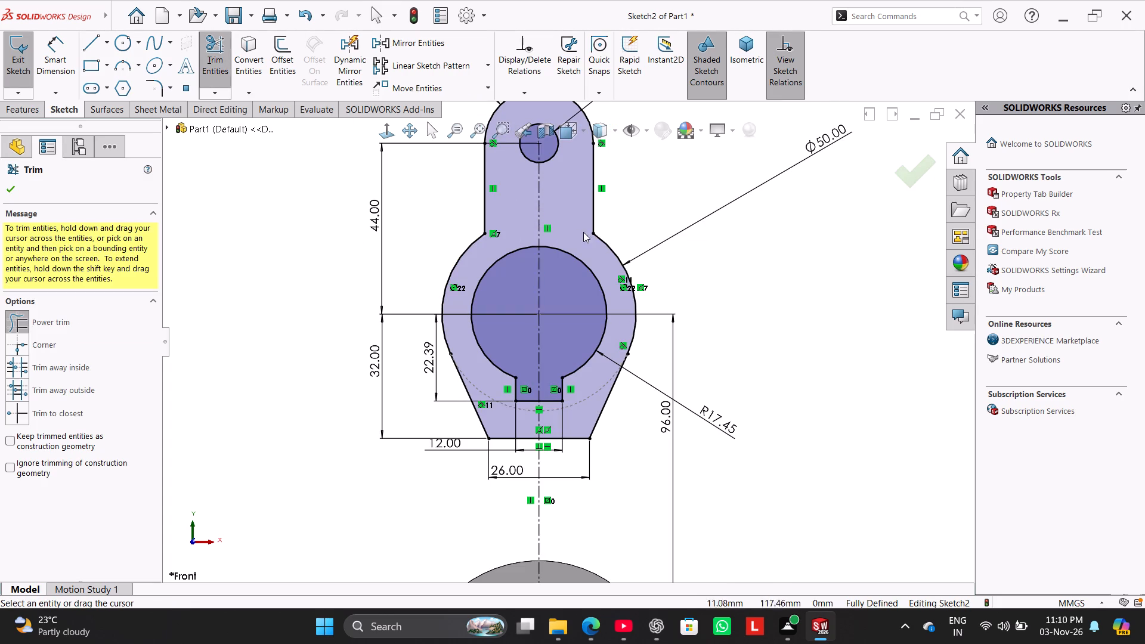
{"action": "right_click", "coordinate": [769, 232]}
{"action": "left_click", "coordinate": [810, 271]}
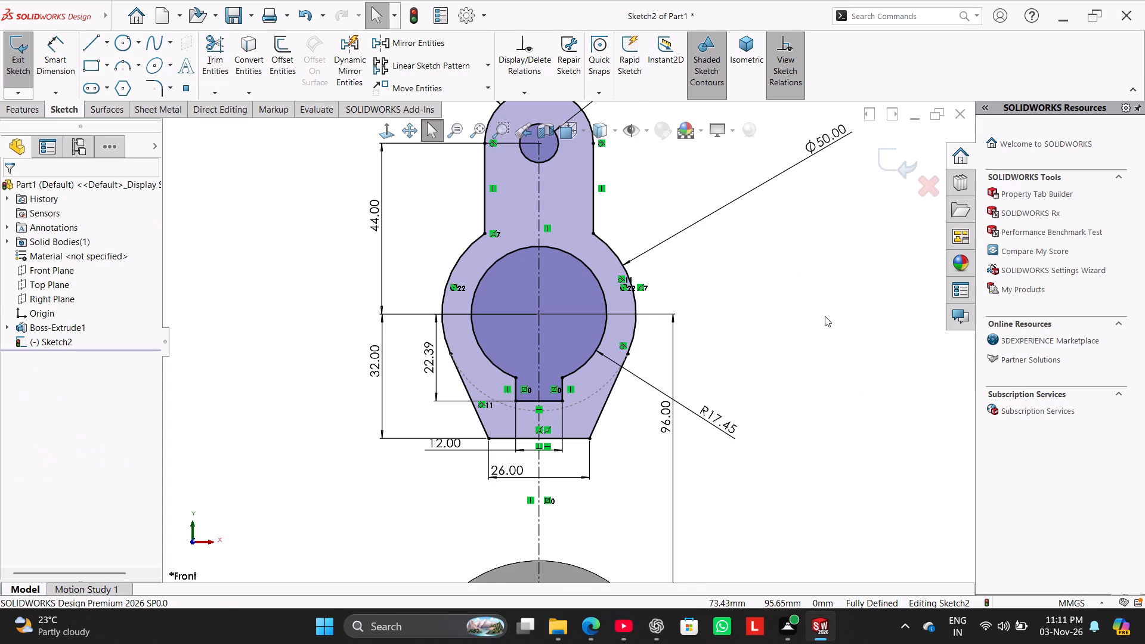
Extrude the closed lug-and-ring profile as a boss with a Mid Plane depth of 50 mm.
{"action": "scroll", "coordinate": [825, 316], "scroll_direction": "up", "scroll_amount": 2}
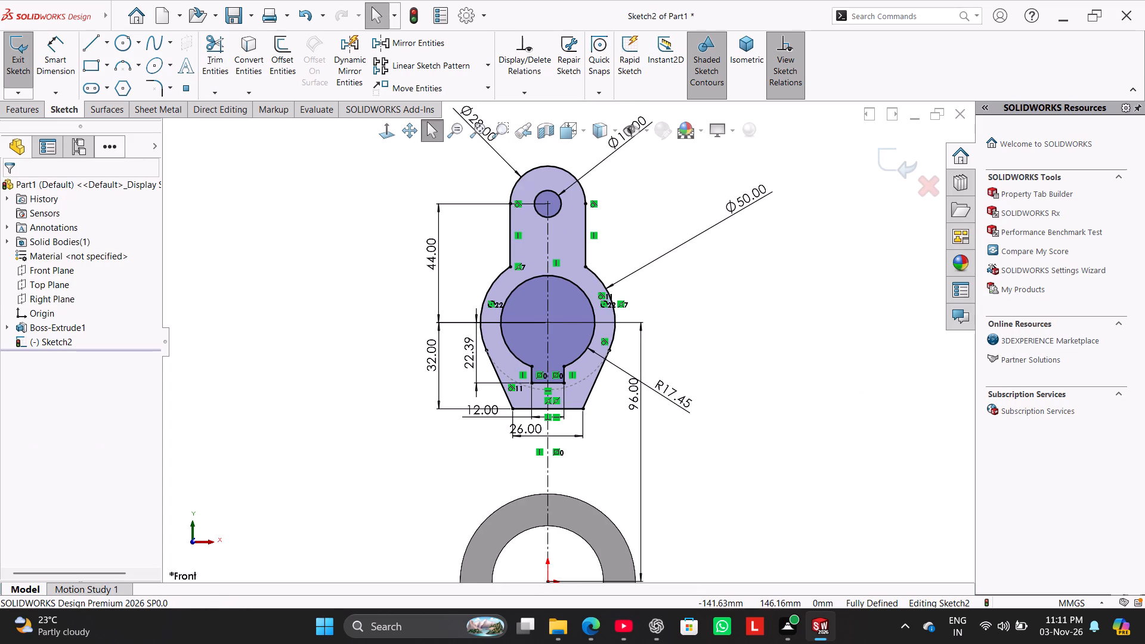
{"action": "left_click", "coordinate": [17, 113]}
{"action": "left_click", "coordinate": [17, 55]}
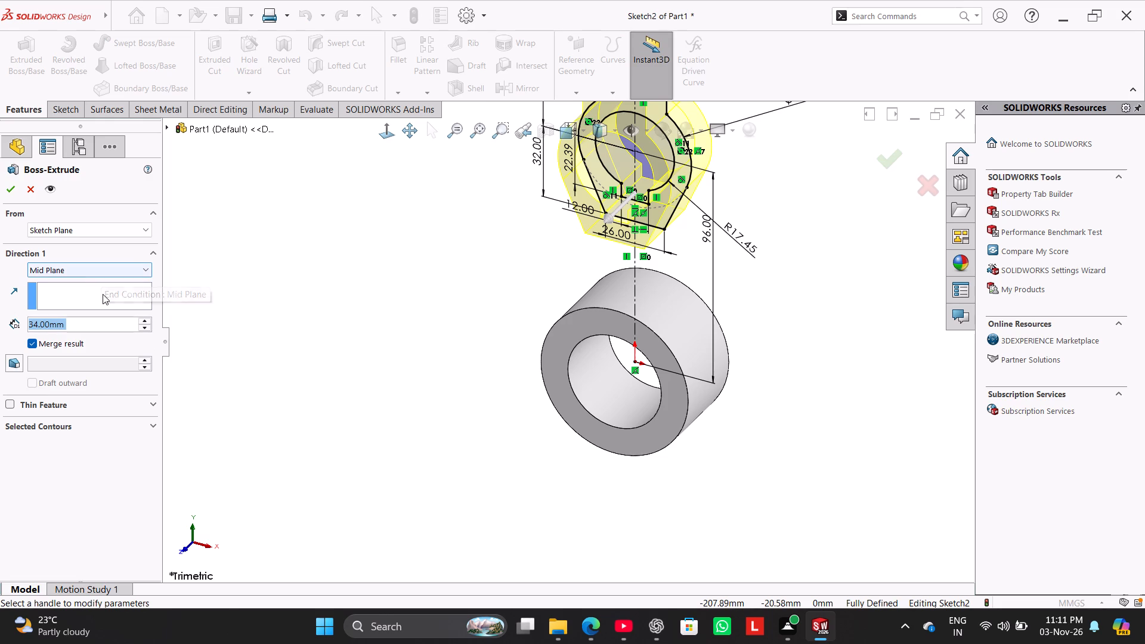
{"action": "type", "text": "50"}
{"action": "key", "text": "Return"}
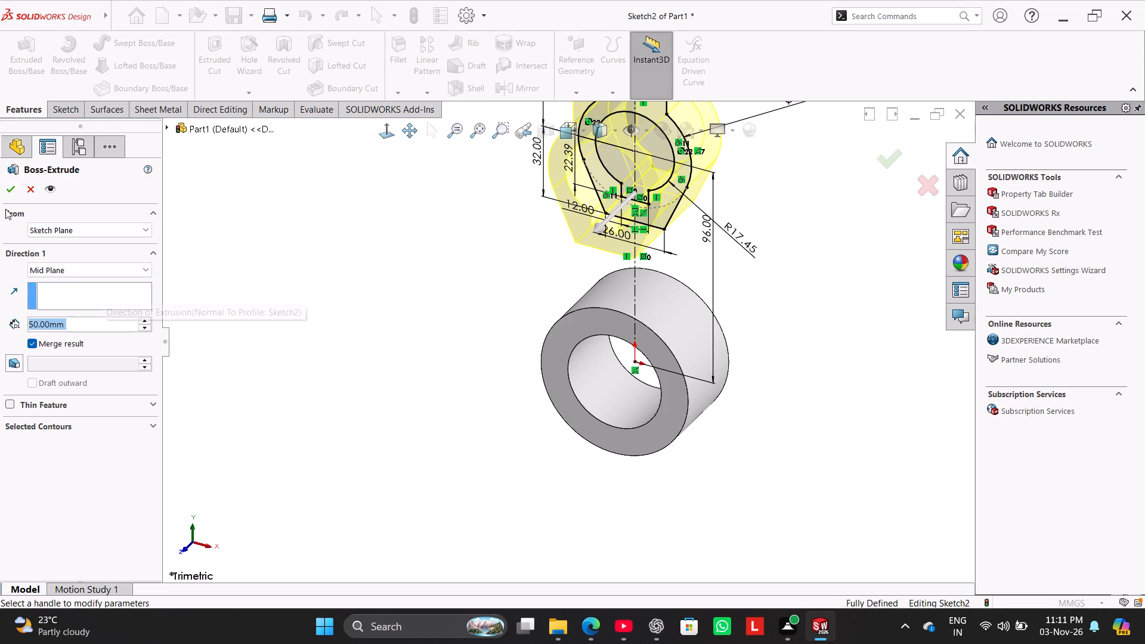
{"action": "left_click", "coordinate": [6, 194]}
{"action": "left_click", "coordinate": [321, 255]}
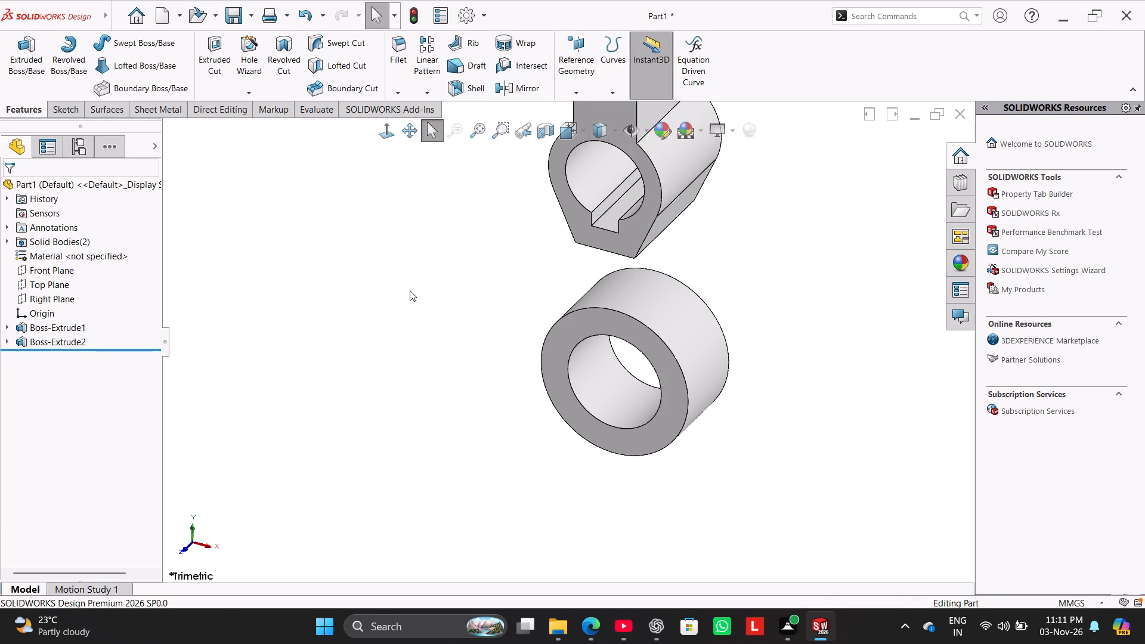
On the Top Plane, sketch two concentric circles centred on the origin, about 22.6 mm and 16.3 mm in diameter.
{"action": "right_click_drag", "start_coordinate": [408, 293], "coordinate": [536, 188]}
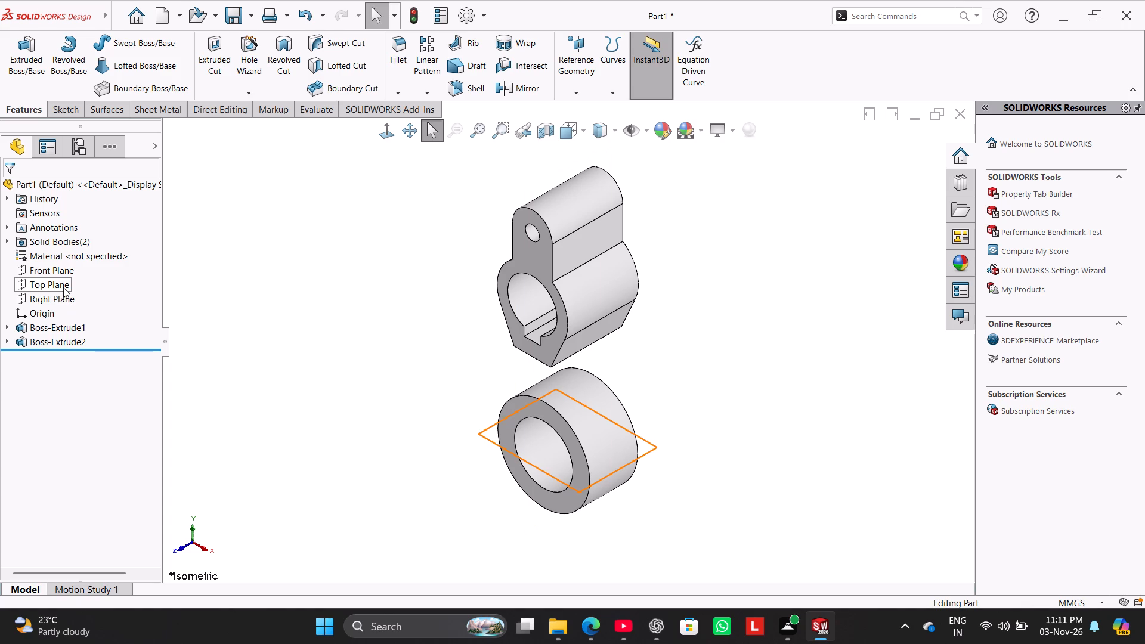
{"action": "left_click", "coordinate": [63, 284]}
{"action": "left_click", "coordinate": [79, 267]}
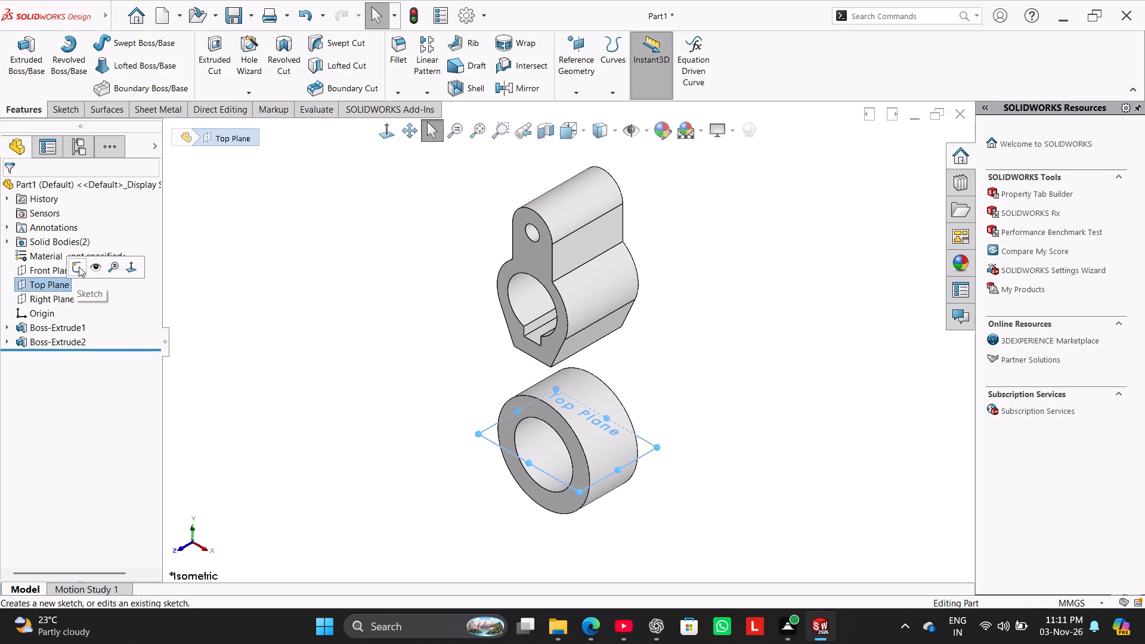
{"action": "left_click", "coordinate": [233, 222]}
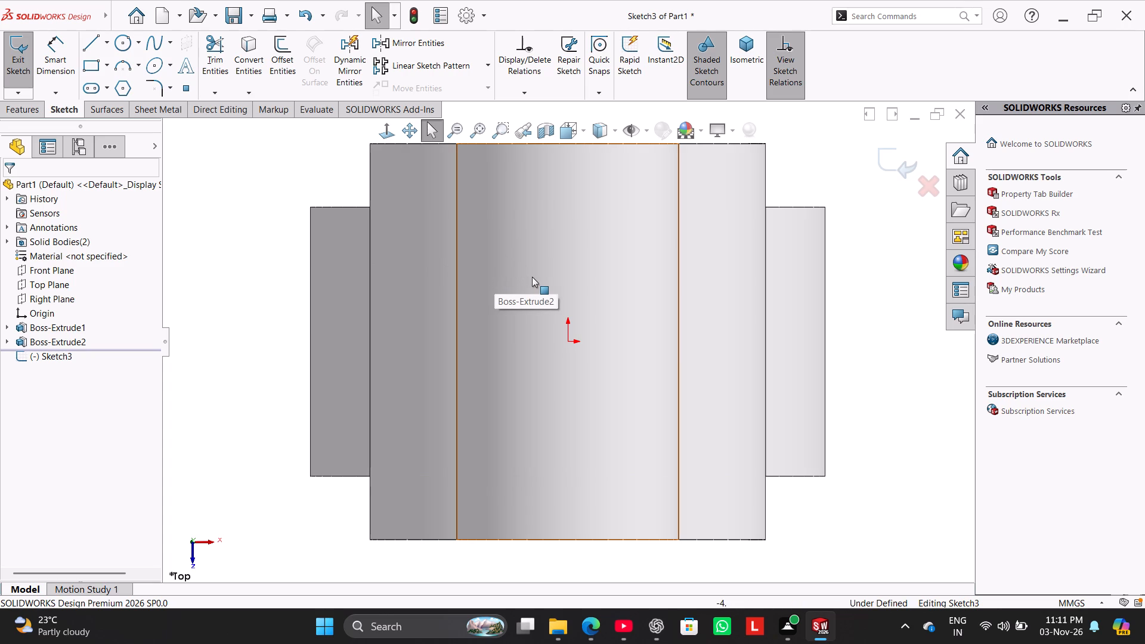
{"action": "left_click", "coordinate": [123, 41]}
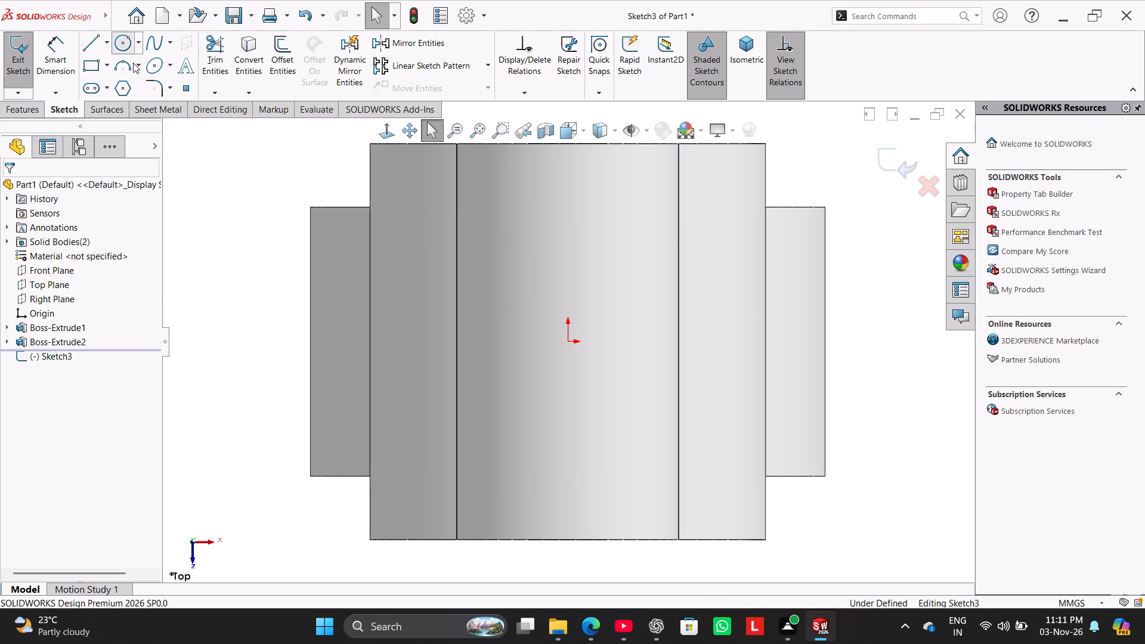
{"action": "left_click", "coordinate": [568, 340]}
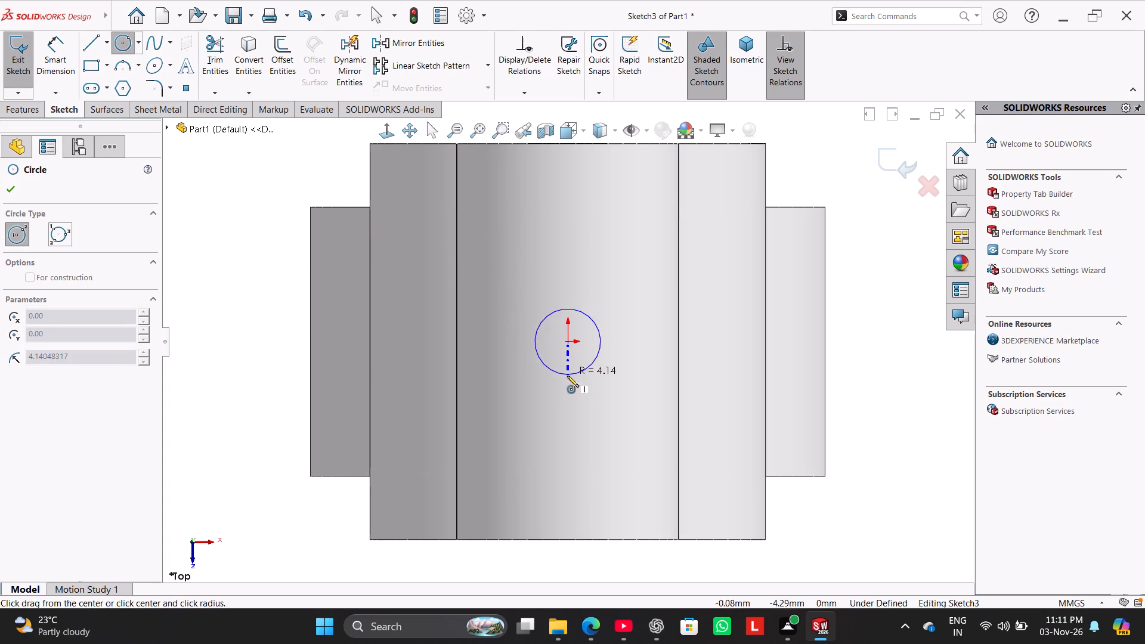
{"action": "left_click", "coordinate": [595, 427]}
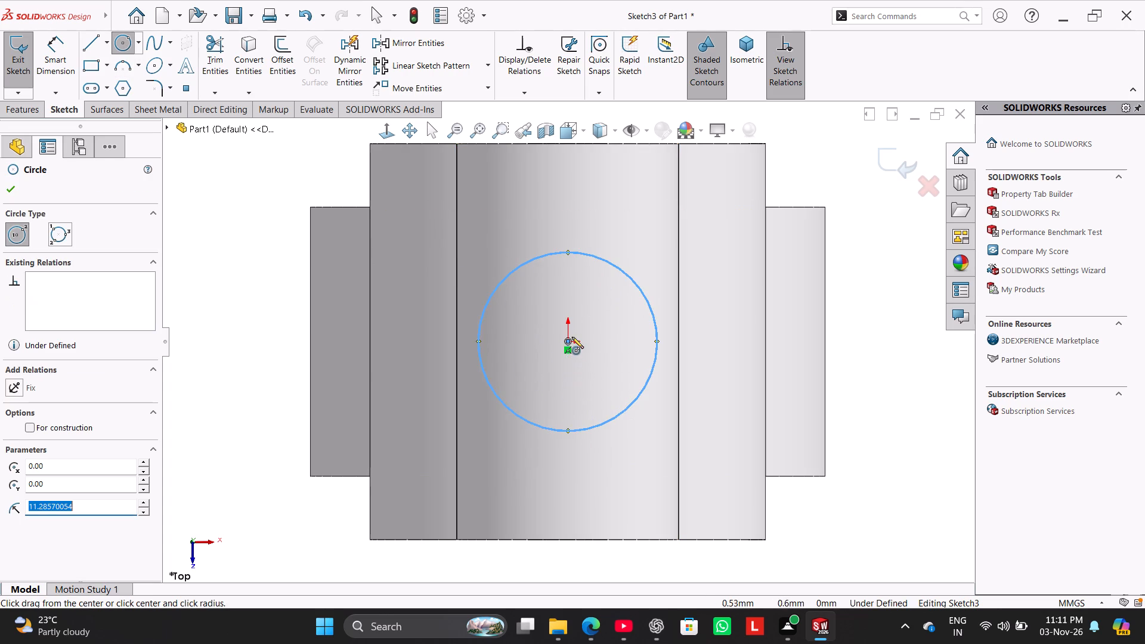
{"action": "left_click", "coordinate": [568, 339]}
{"action": "left_click", "coordinate": [590, 402]}
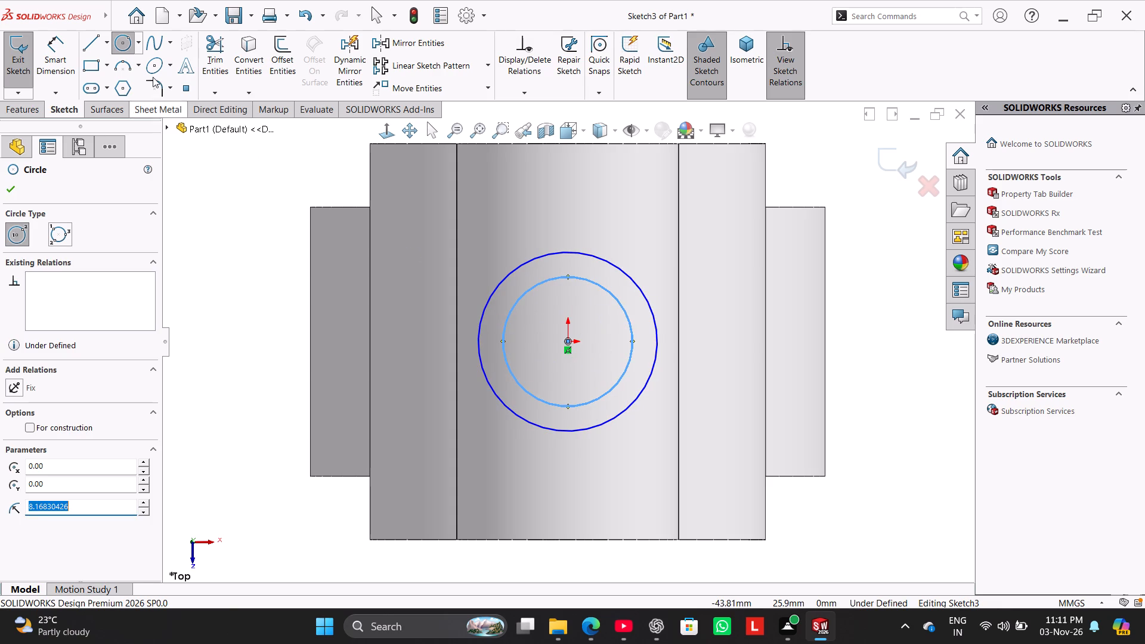
Dimension the outer circle's diameter as 44 mm and the inner circle's diameter as 22.20 mm.
{"action": "left_click", "coordinate": [60, 53]}
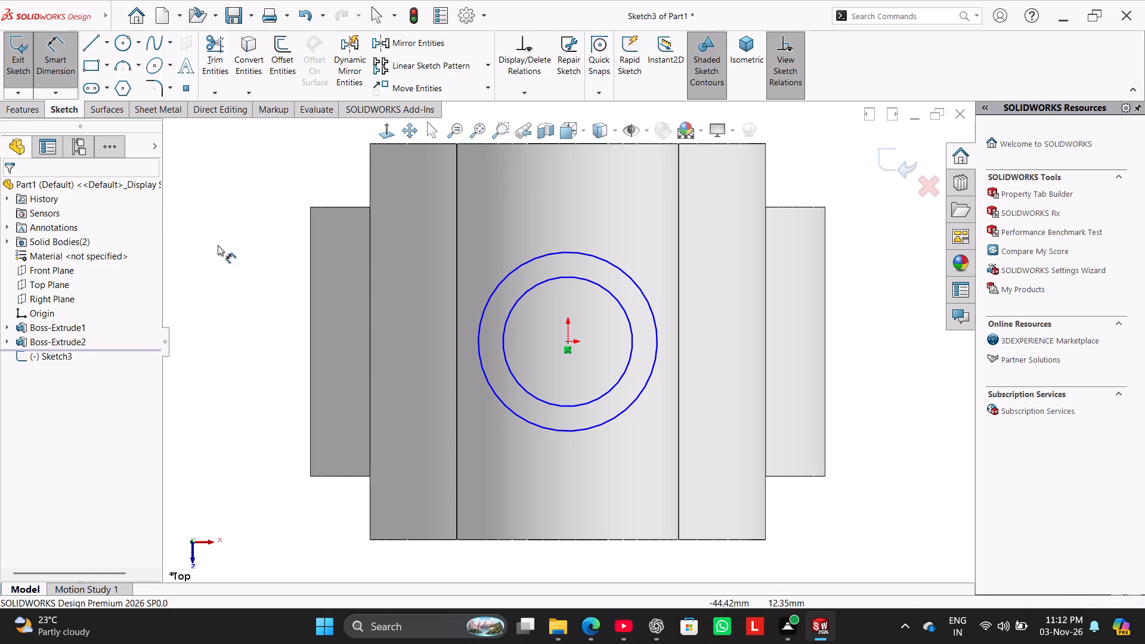
{"action": "left_click", "coordinate": [502, 279]}
{"action": "left_click", "coordinate": [323, 171]}
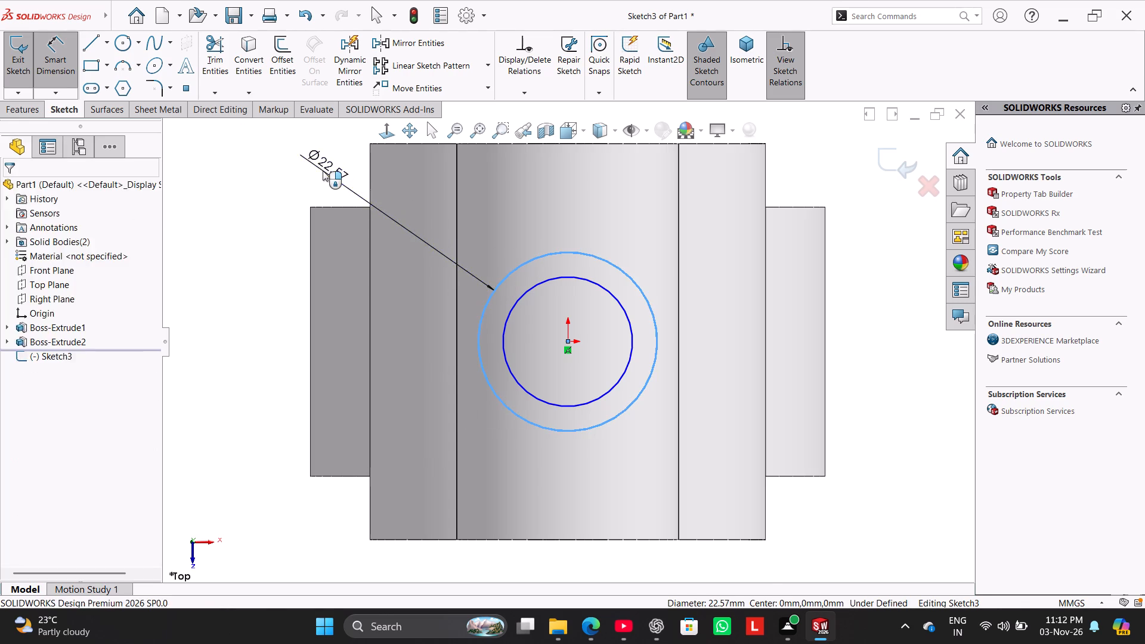
{"action": "type", "text": "44"}
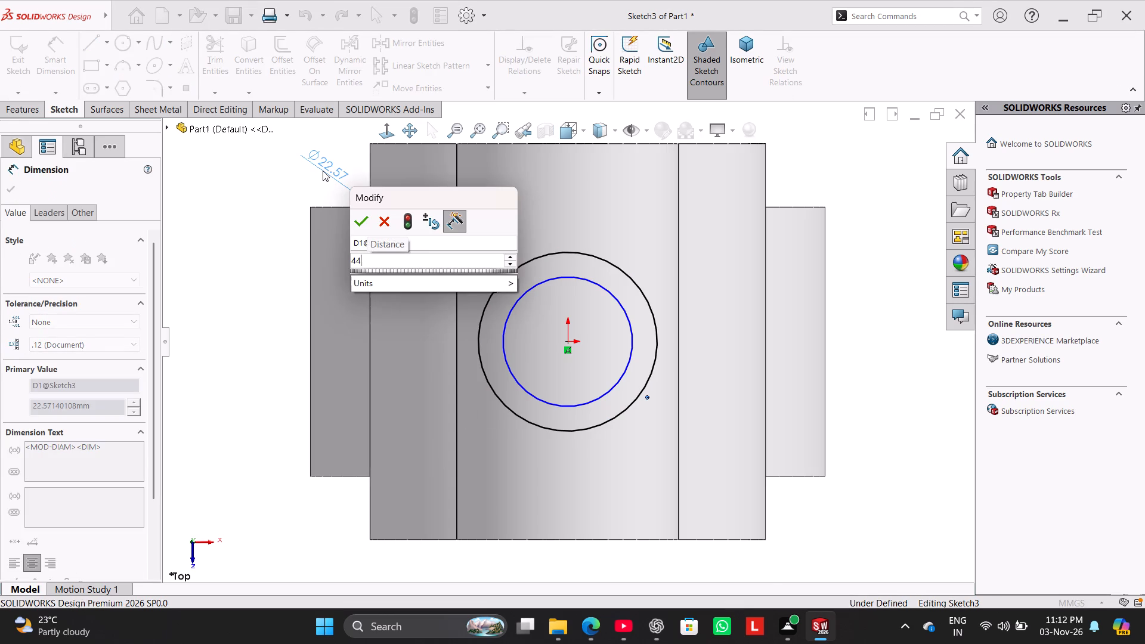
{"action": "key", "text": "Return"}
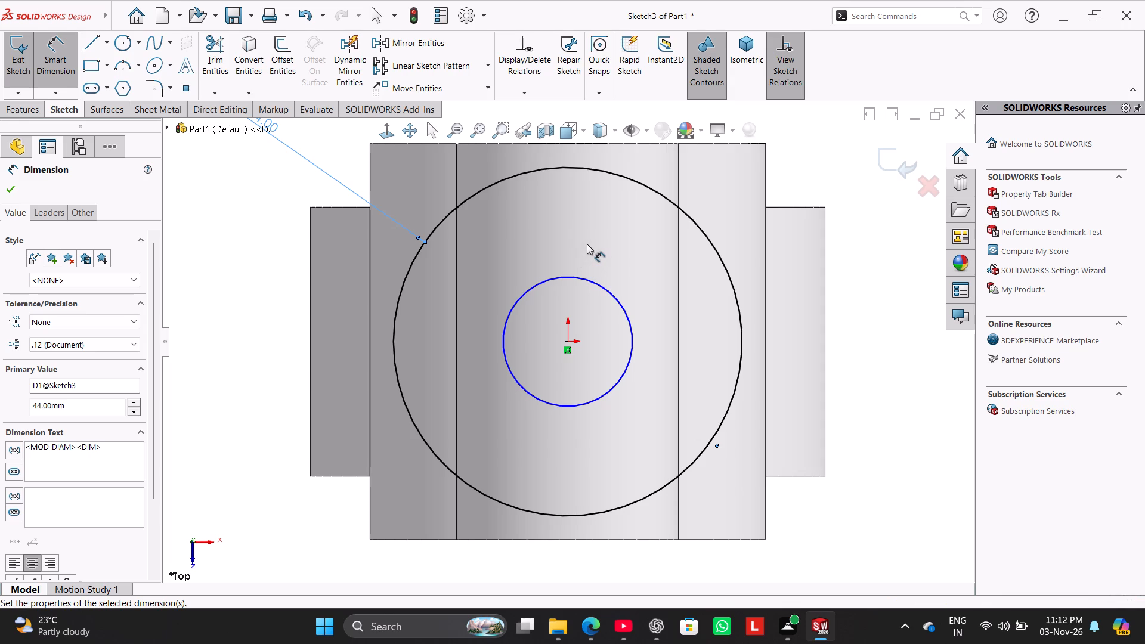
{"action": "scroll", "coordinate": [587, 244], "scroll_direction": "up", "scroll_amount": 1}
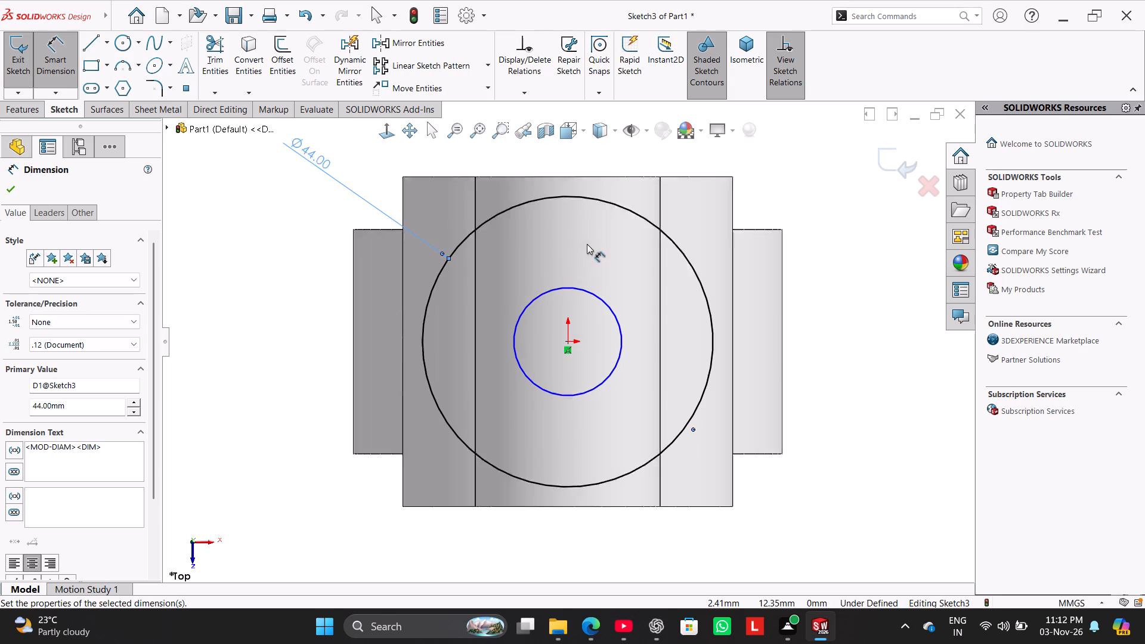
{"action": "scroll", "coordinate": [587, 244], "scroll_direction": "up", "scroll_amount": 1}
{"action": "left_click", "coordinate": [572, 298]}
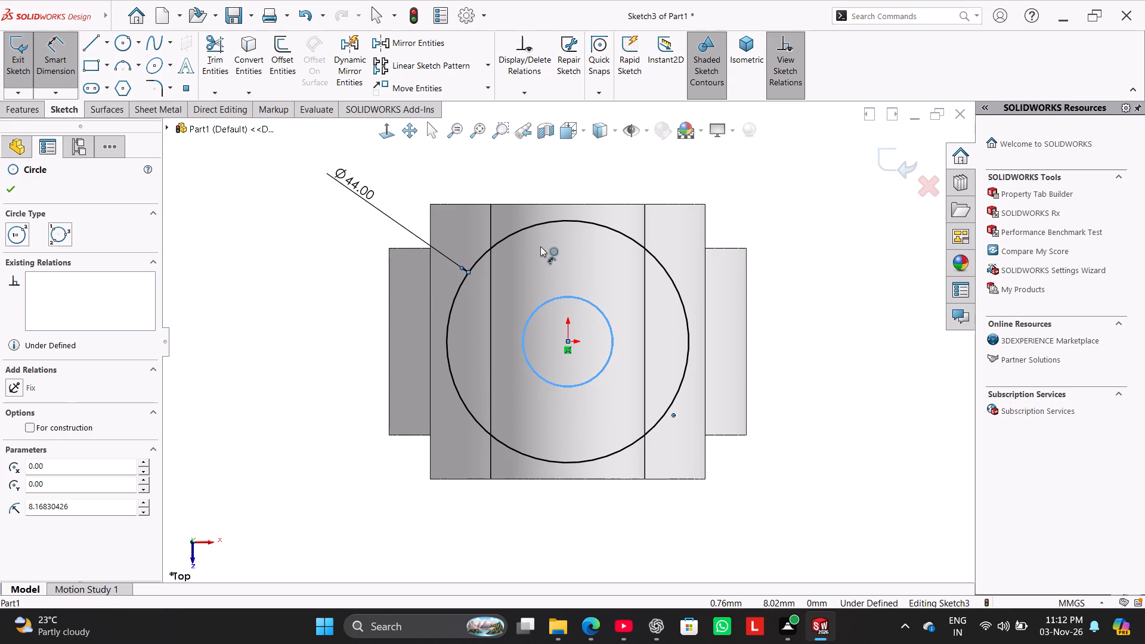
{"action": "left_click", "coordinate": [475, 169]}
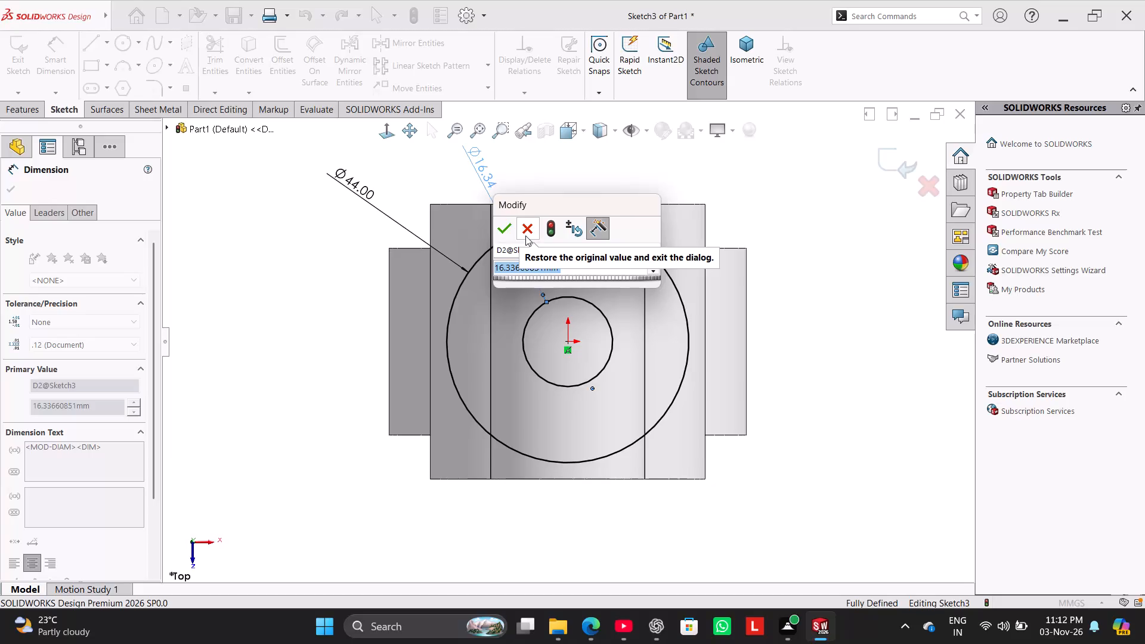
{"action": "type", "text": "22.20"}
{"action": "key", "text": "Return"}
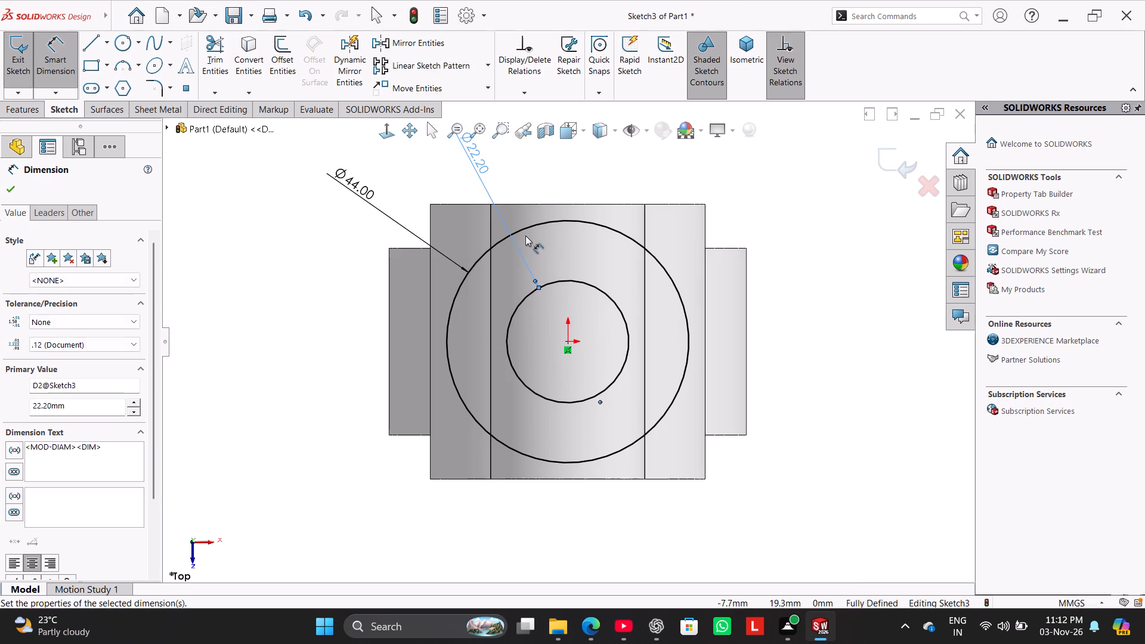
{"action": "right_click", "coordinate": [743, 198]}
{"action": "left_click", "coordinate": [782, 237]}
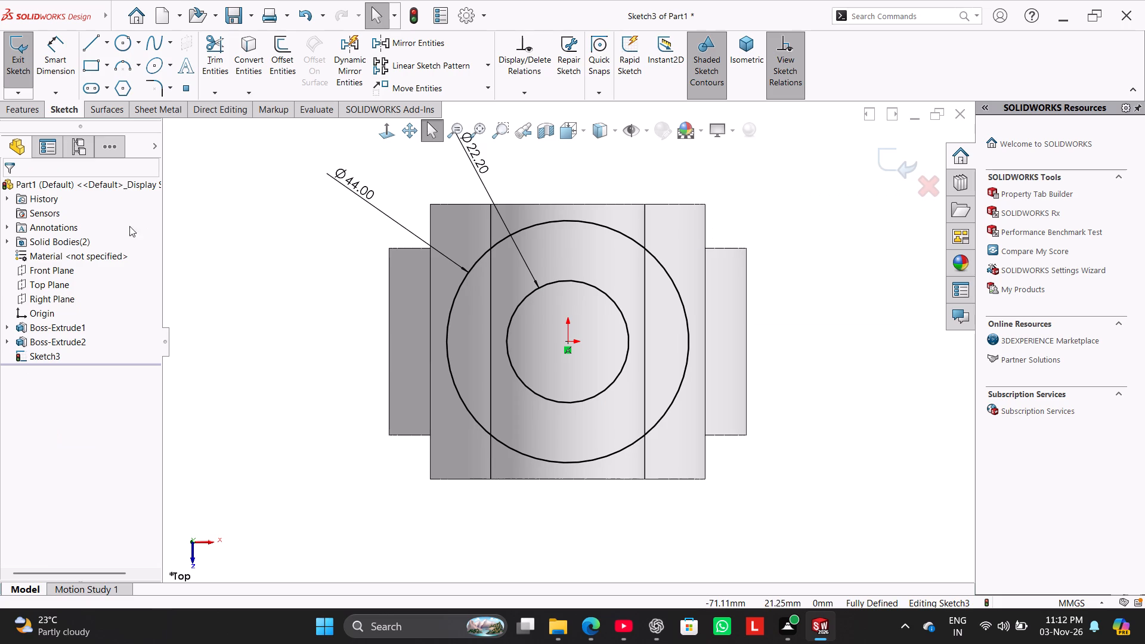
Extrude the two-circle profile as a boss from a 166 mm offset above the sketch plane, Up To Next in the reversed direction, merging the result.
{"action": "left_click", "coordinate": [38, 113]}
{"action": "left_click", "coordinate": [23, 56]}
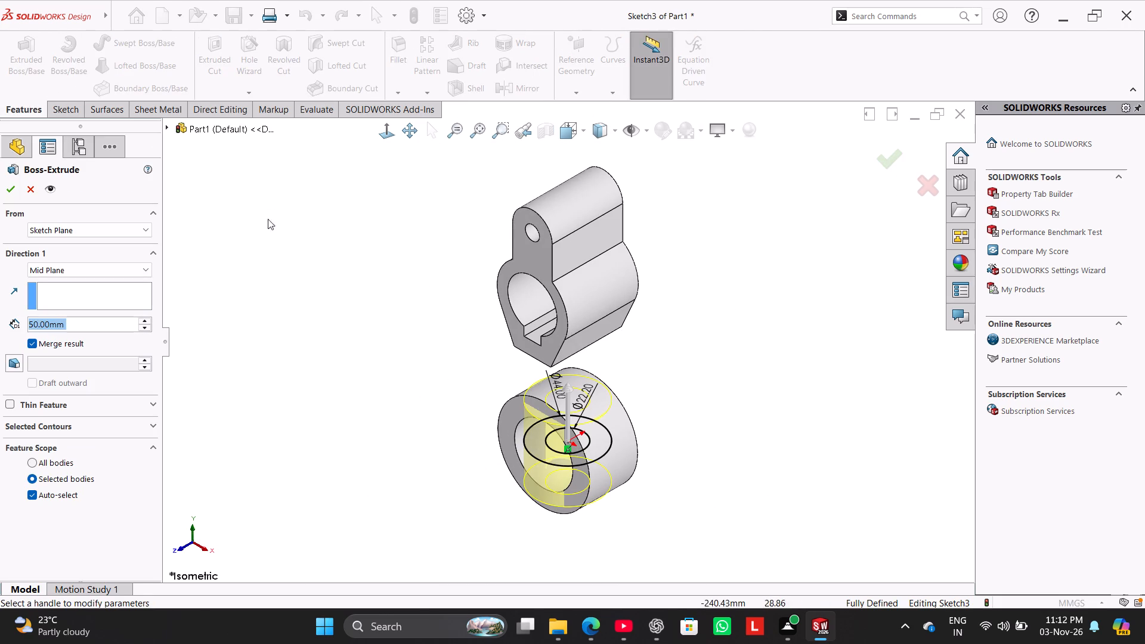
{"action": "left_click", "coordinate": [116, 225]}
{"action": "left_click", "coordinate": [109, 274]}
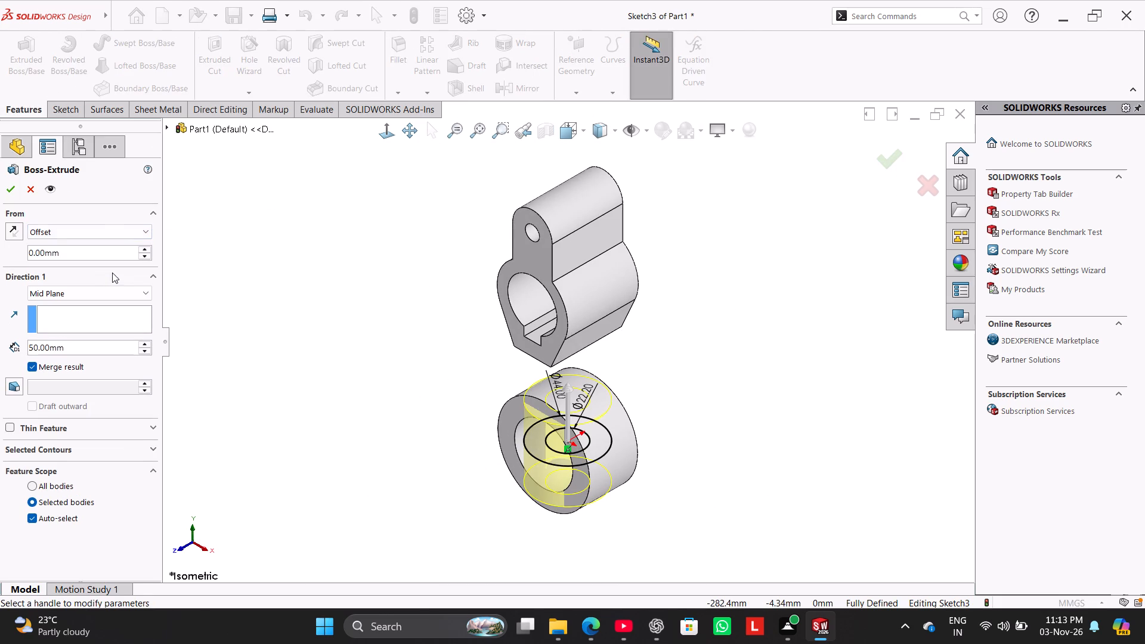
{"action": "key", "text": "1"}
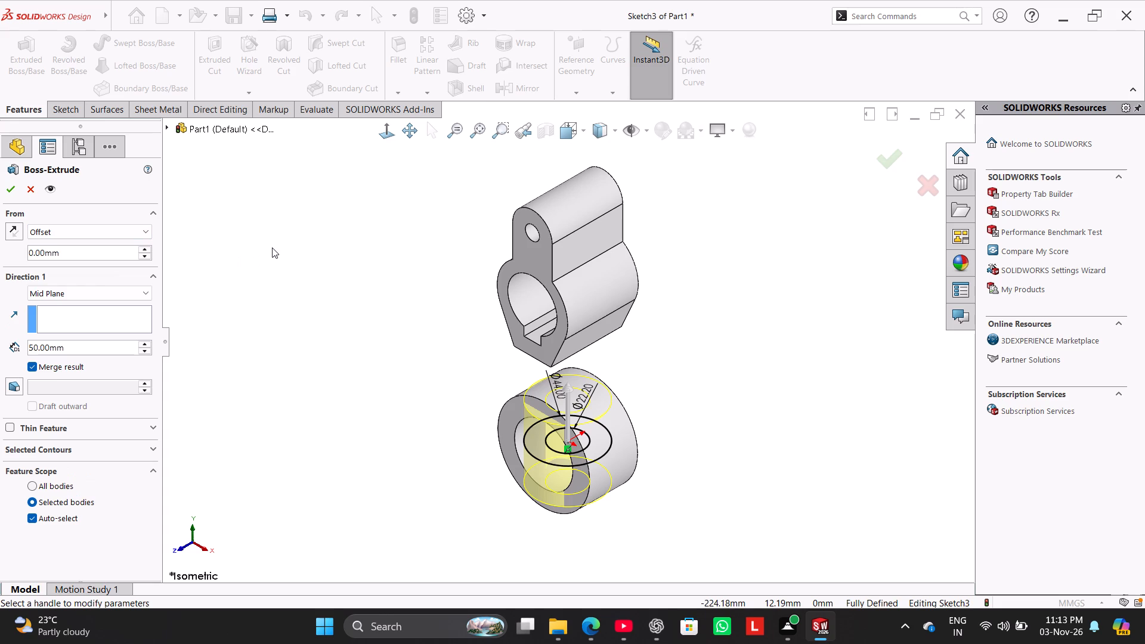
{"action": "double_click", "coordinate": [73, 256]}
{"action": "type", "text": "166"}
{"action": "key", "text": "Return"}
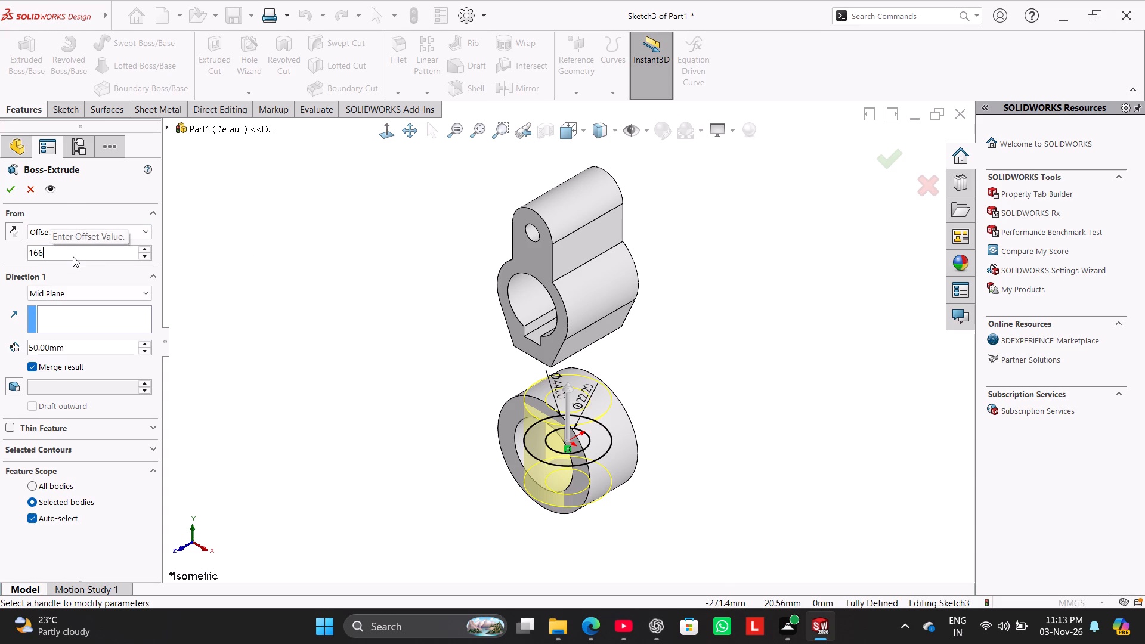
{"action": "middle_click_drag", "start_coordinate": [415, 215], "coordinate": [422, 218]}
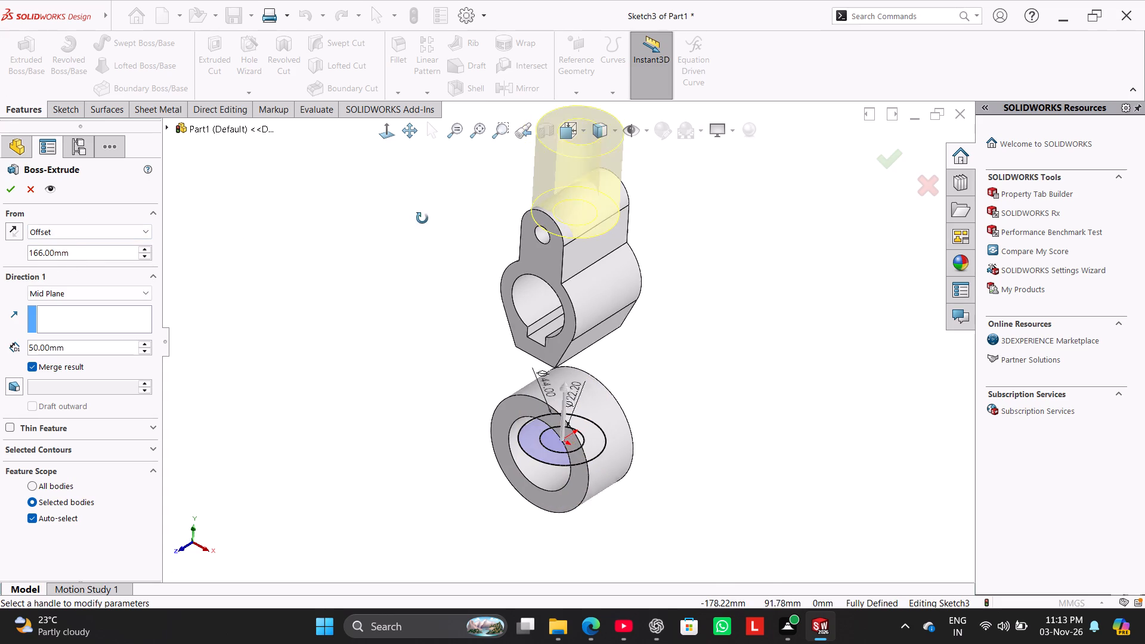
{"action": "middle_click_drag", "start_coordinate": [422, 218], "coordinate": [438, 181]}
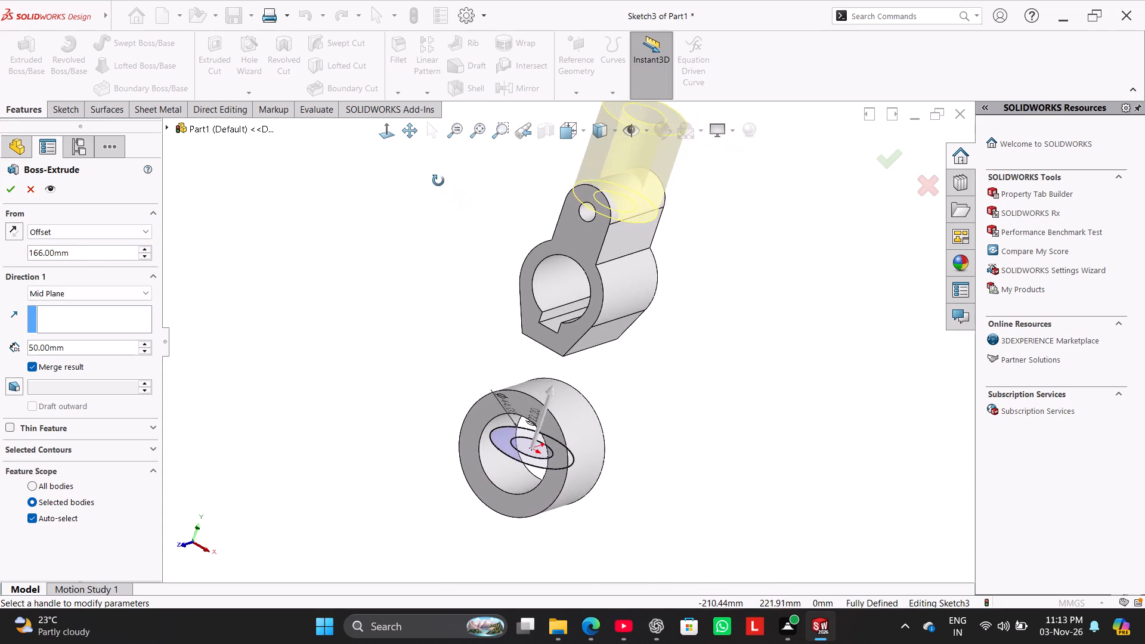
{"action": "middle_click_drag", "start_coordinate": [438, 181], "coordinate": [435, 178]}
{"action": "left_click", "coordinate": [87, 296]}
{"action": "left_click", "coordinate": [85, 304]}
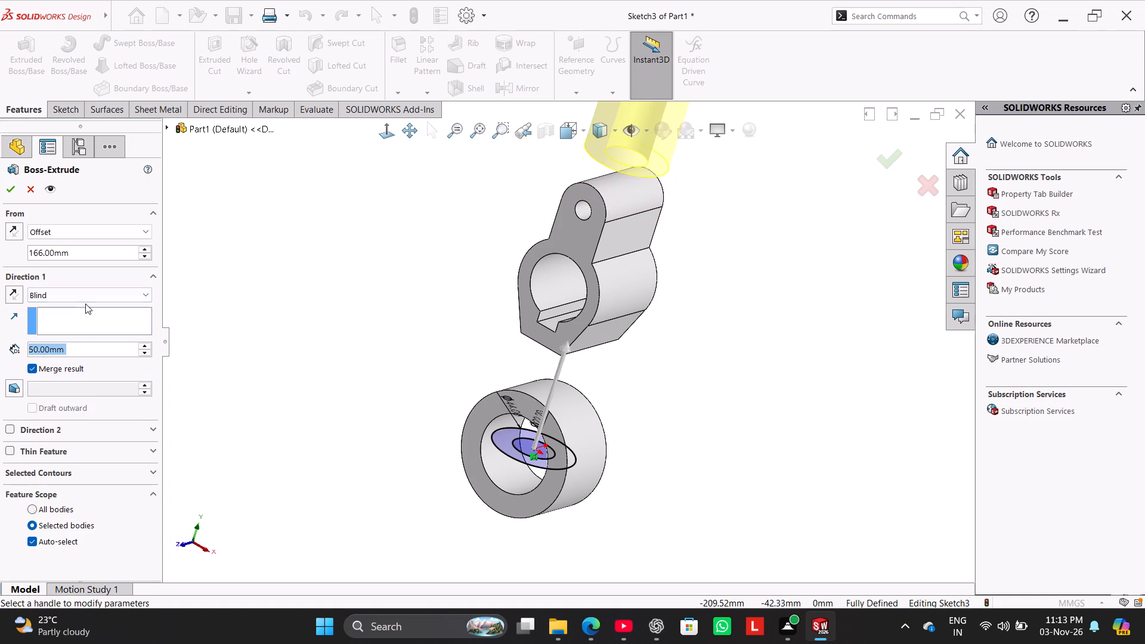
{"action": "left_click", "coordinate": [98, 290]}
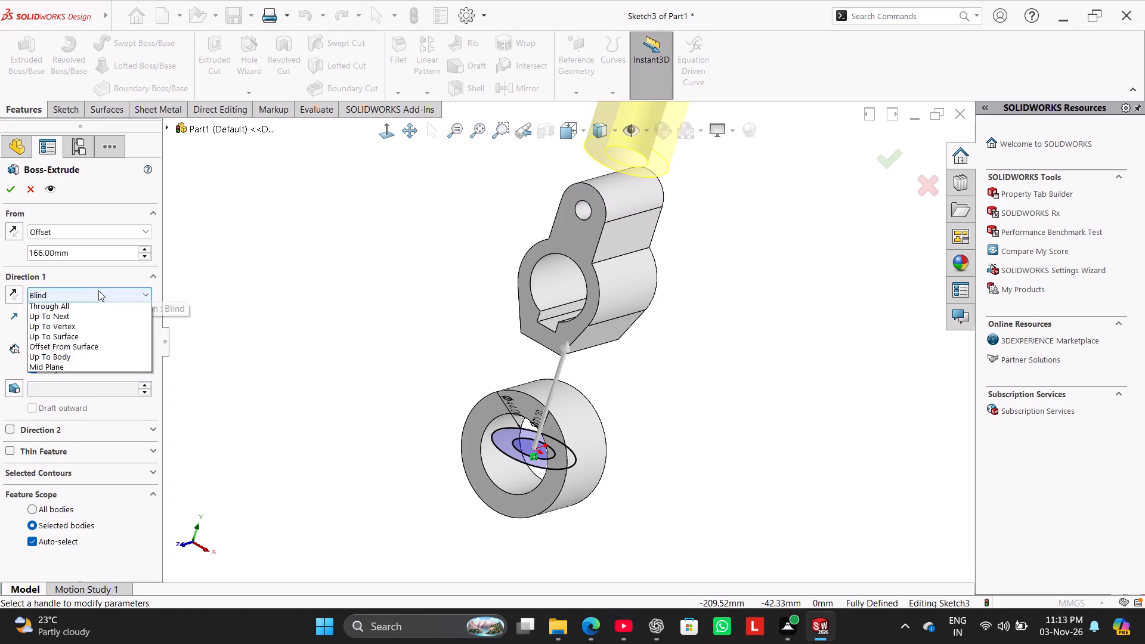
{"action": "left_click", "coordinate": [95, 327]}
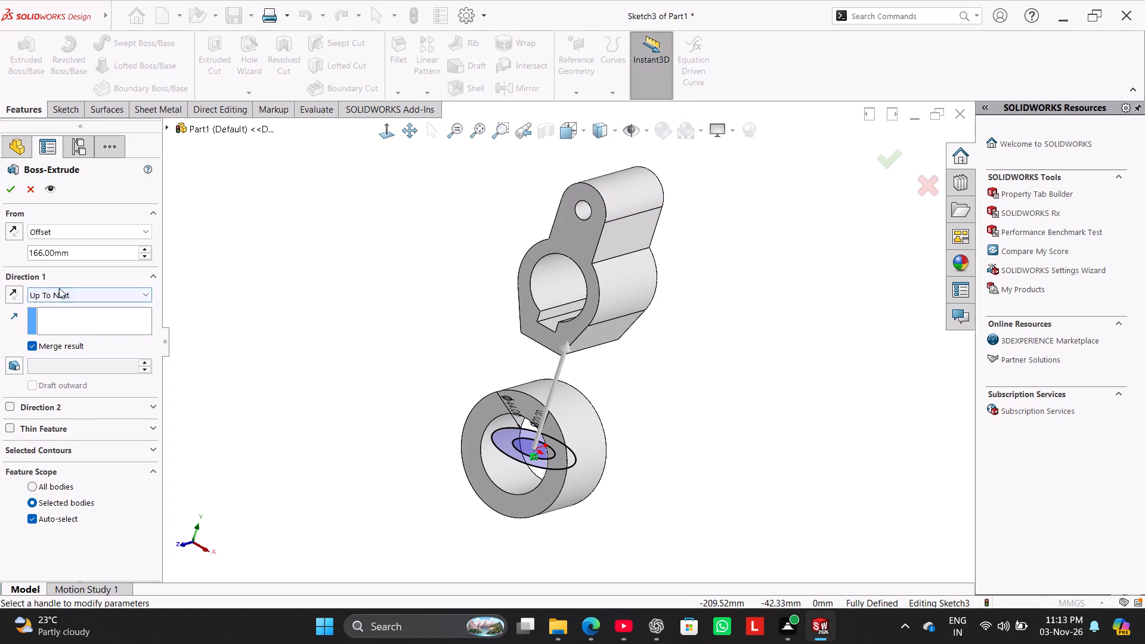
{"action": "left_click", "coordinate": [21, 293]}
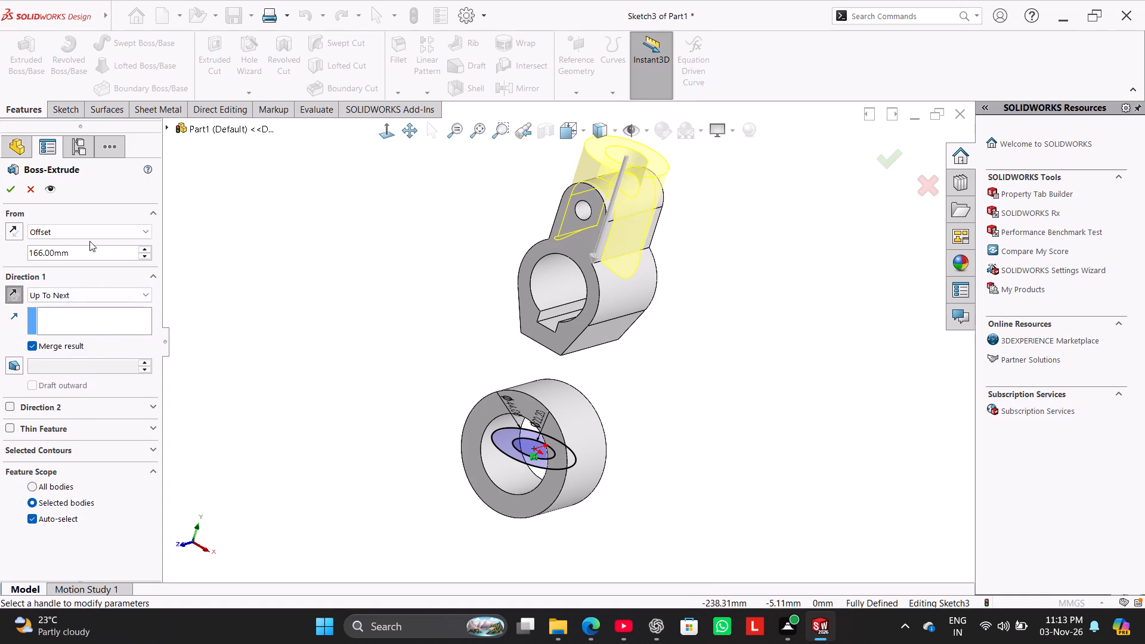
{"action": "left_click", "coordinate": [14, 187]}
{"action": "left_click", "coordinate": [280, 216]}
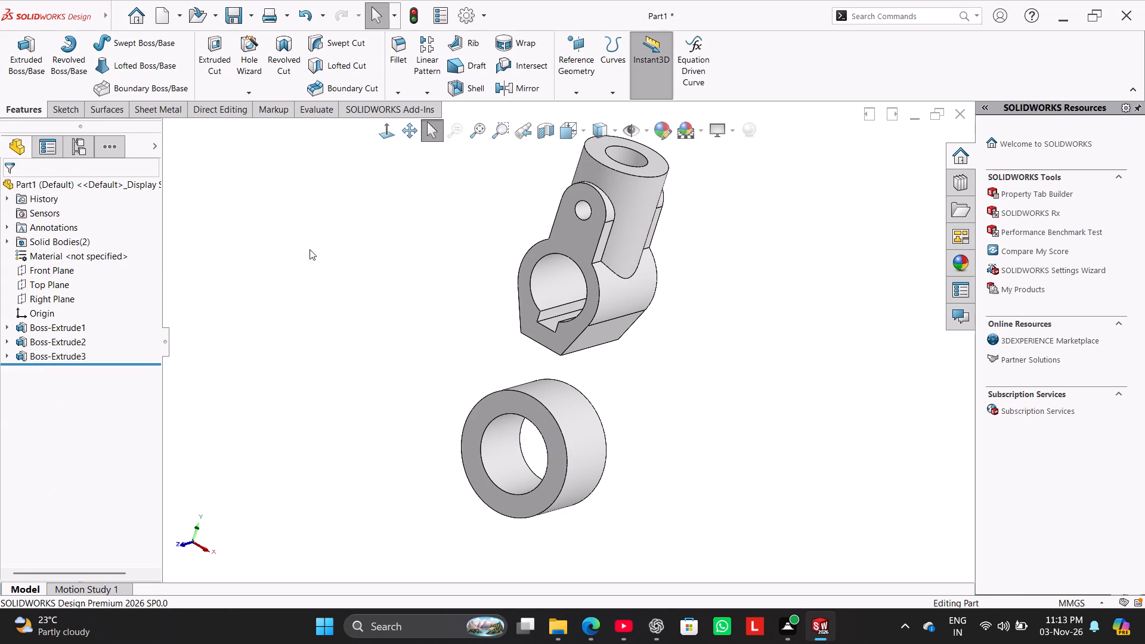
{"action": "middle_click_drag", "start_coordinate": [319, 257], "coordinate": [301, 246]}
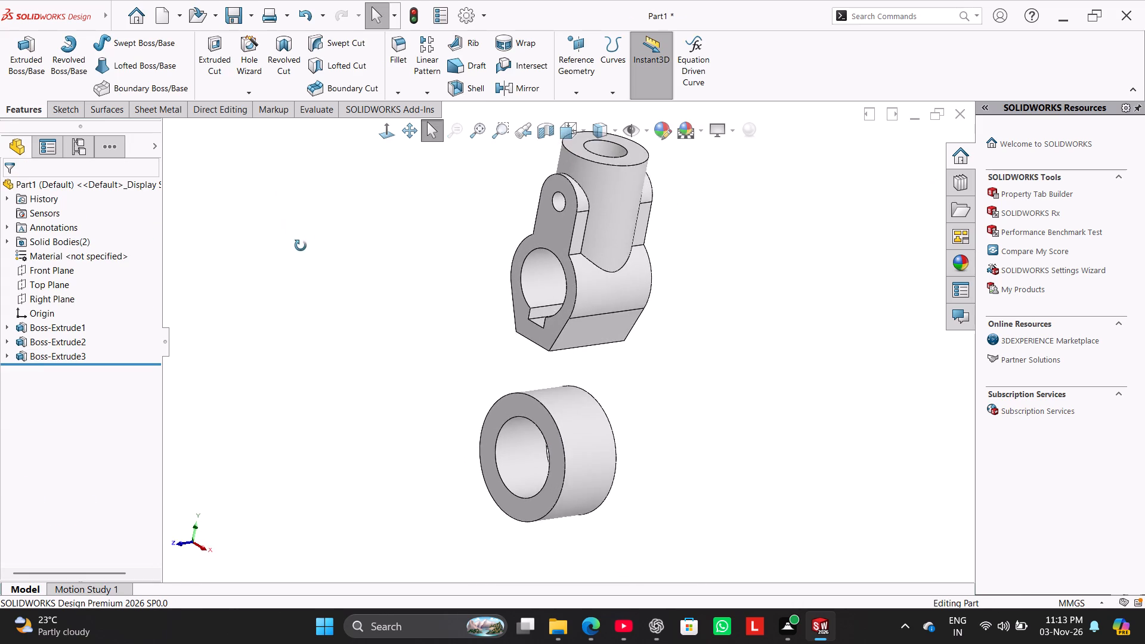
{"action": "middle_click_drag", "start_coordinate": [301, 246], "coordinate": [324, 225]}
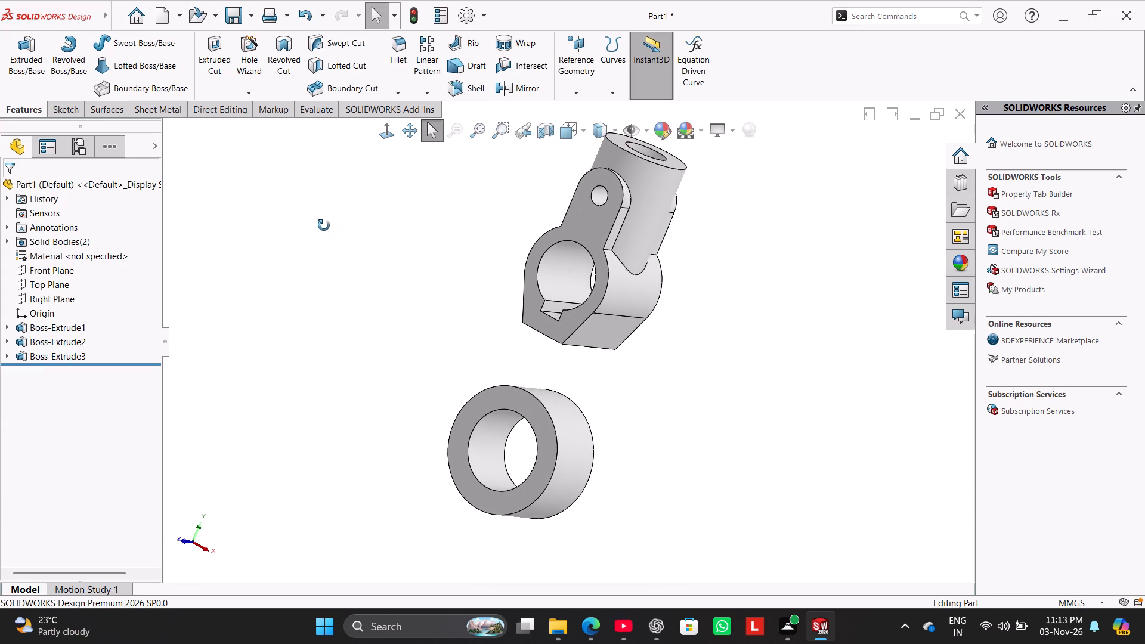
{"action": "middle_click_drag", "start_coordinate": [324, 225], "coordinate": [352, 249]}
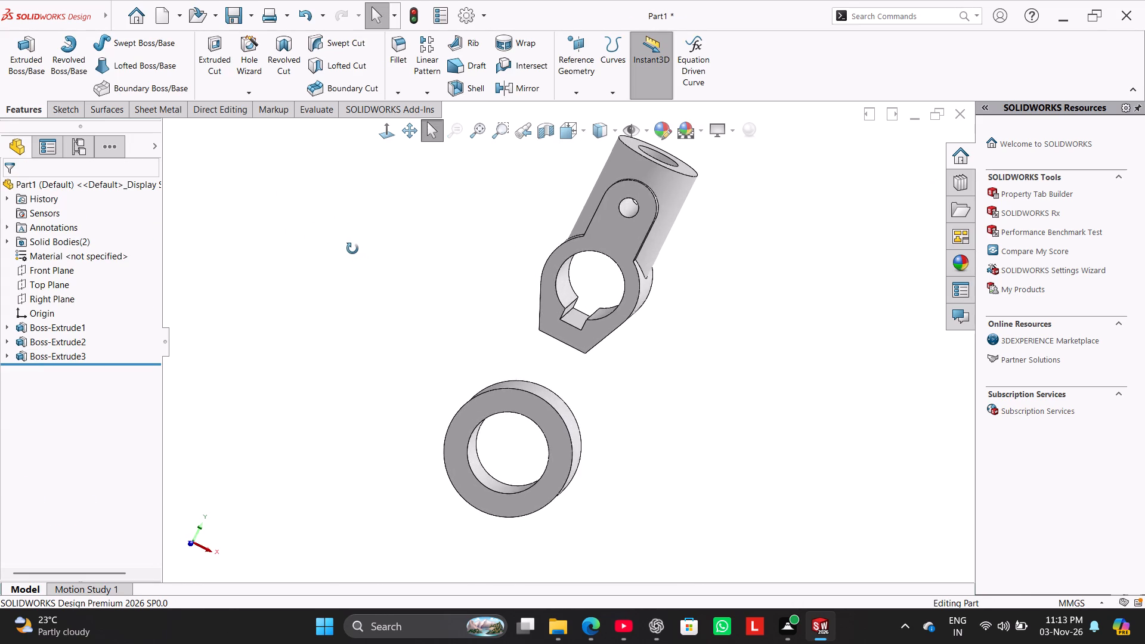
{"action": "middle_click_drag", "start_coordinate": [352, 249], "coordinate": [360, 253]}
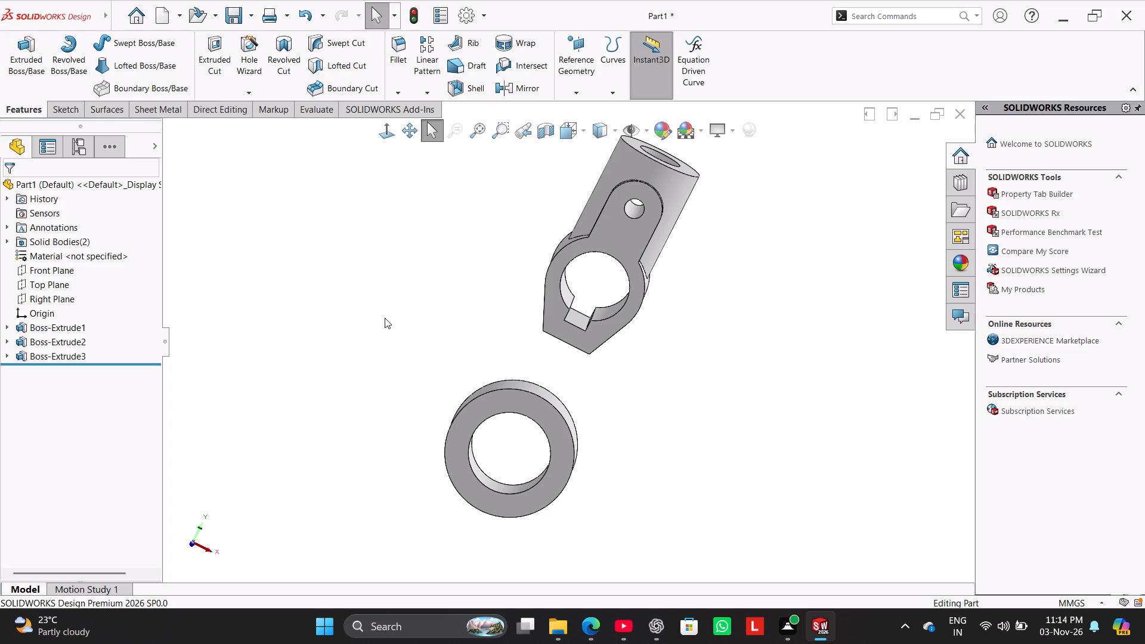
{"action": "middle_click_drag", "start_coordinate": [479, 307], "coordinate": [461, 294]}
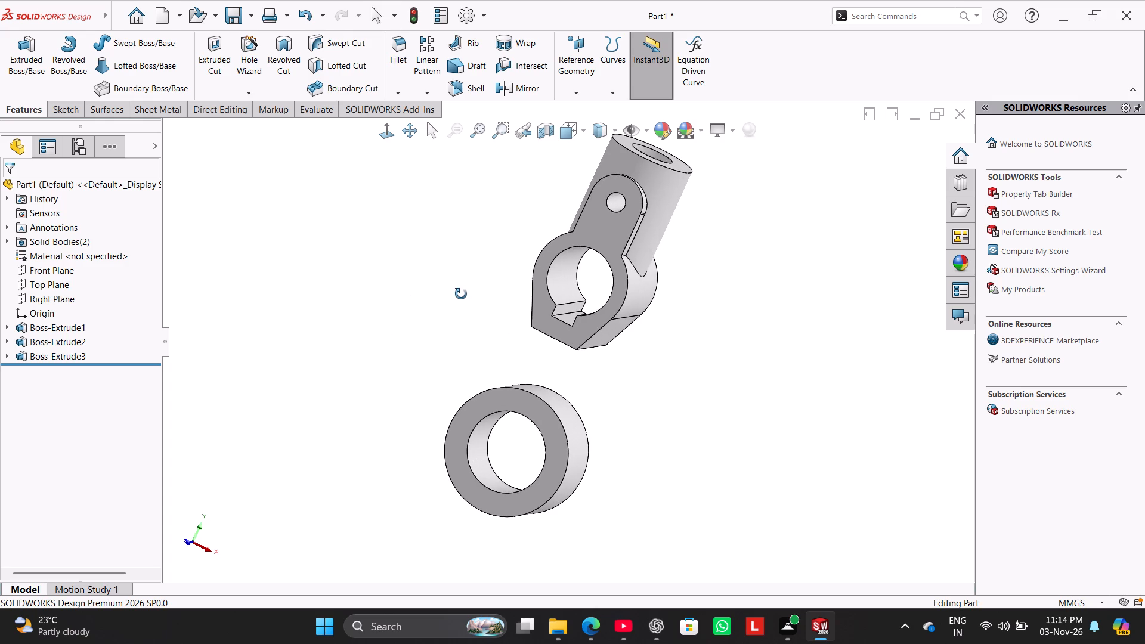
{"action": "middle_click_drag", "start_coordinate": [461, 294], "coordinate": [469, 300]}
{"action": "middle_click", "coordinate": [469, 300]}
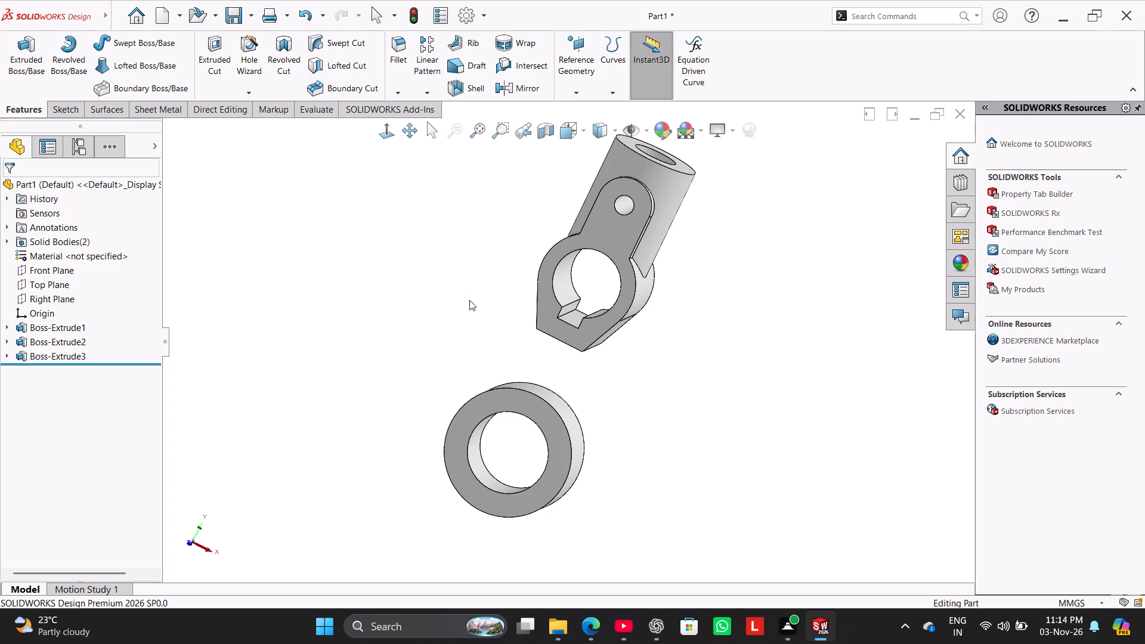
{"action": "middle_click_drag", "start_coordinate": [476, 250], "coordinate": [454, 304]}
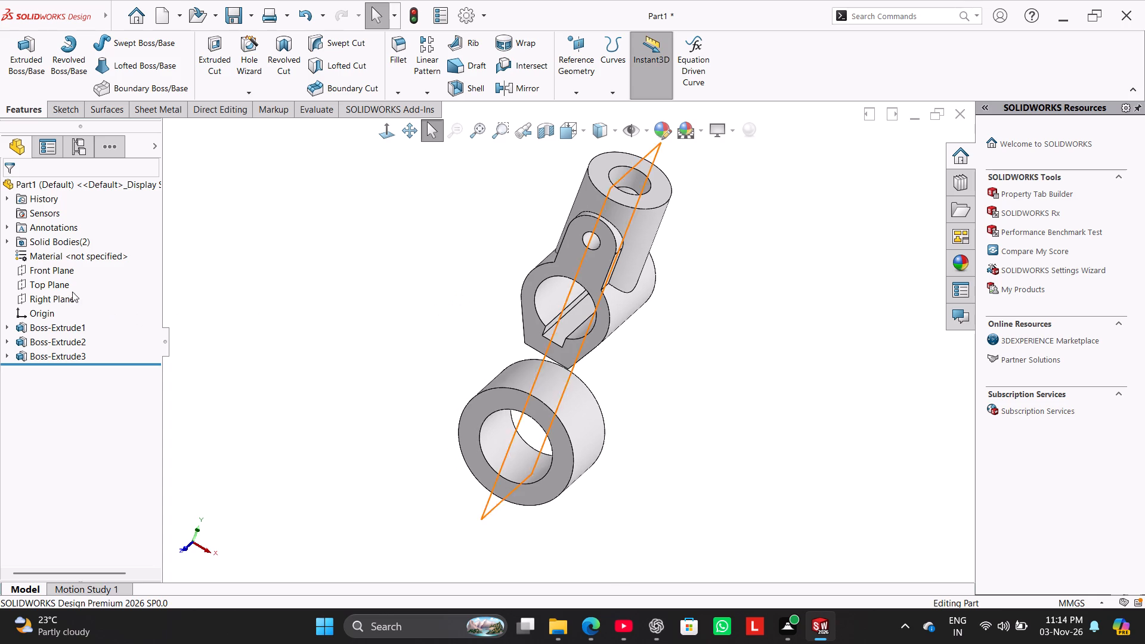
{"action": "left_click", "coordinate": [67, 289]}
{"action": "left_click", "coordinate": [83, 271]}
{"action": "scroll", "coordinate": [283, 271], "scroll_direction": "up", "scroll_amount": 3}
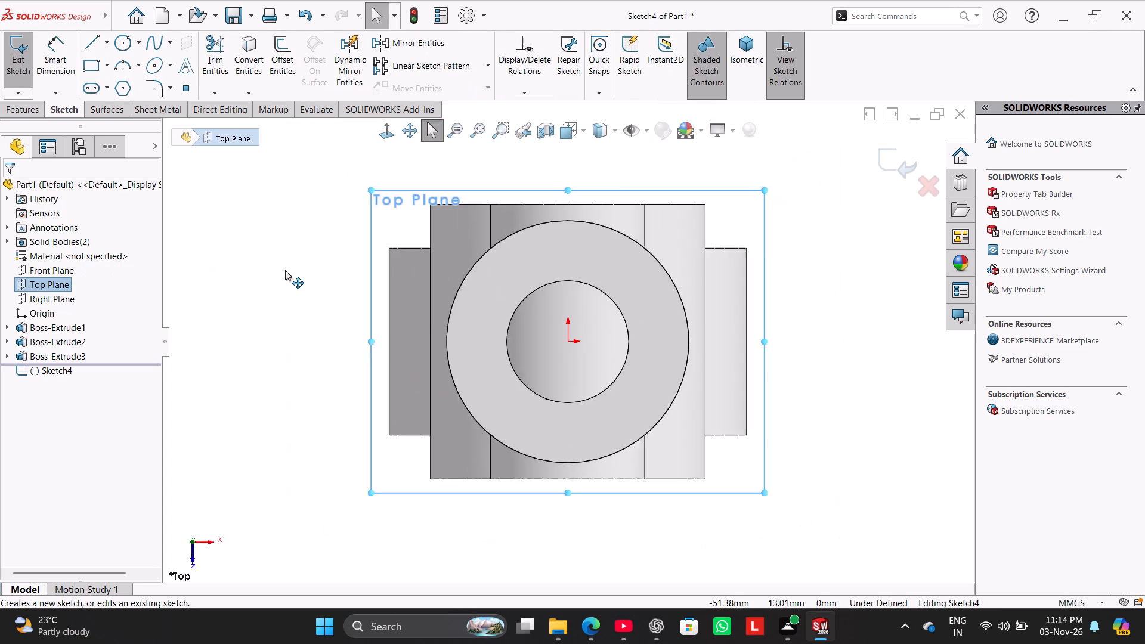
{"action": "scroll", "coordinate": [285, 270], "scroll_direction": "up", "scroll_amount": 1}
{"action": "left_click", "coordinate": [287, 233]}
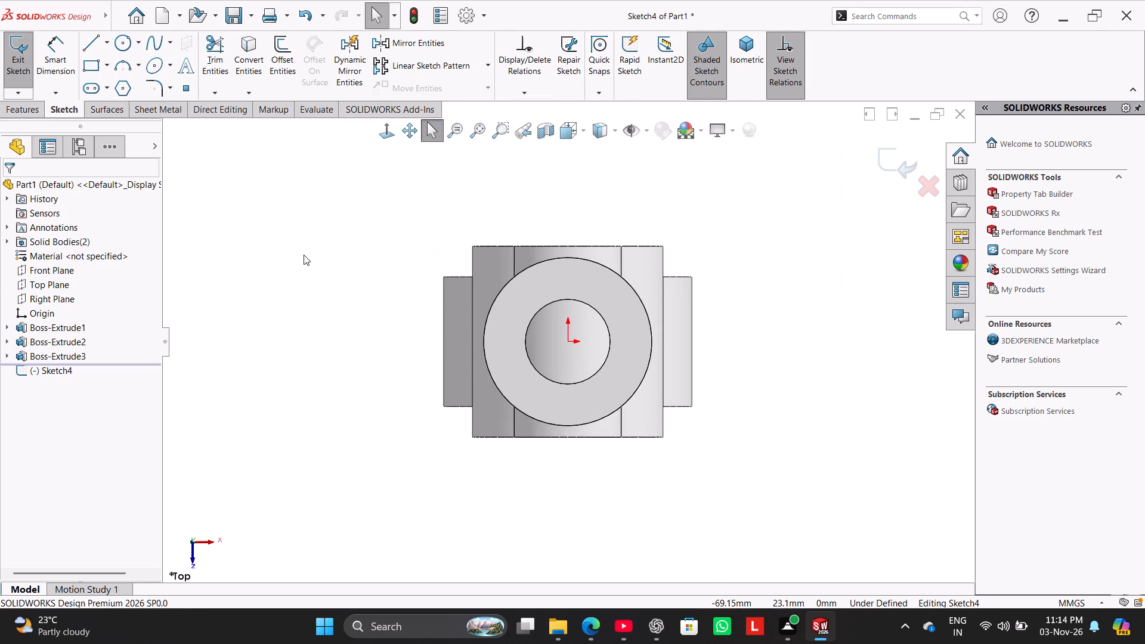
Examine the vertical tube, keyed ring and lower ring boss, and the gap between the two rings, from several angles.
{"action": "middle_click_drag", "start_coordinate": [304, 255], "coordinate": [250, 256]}
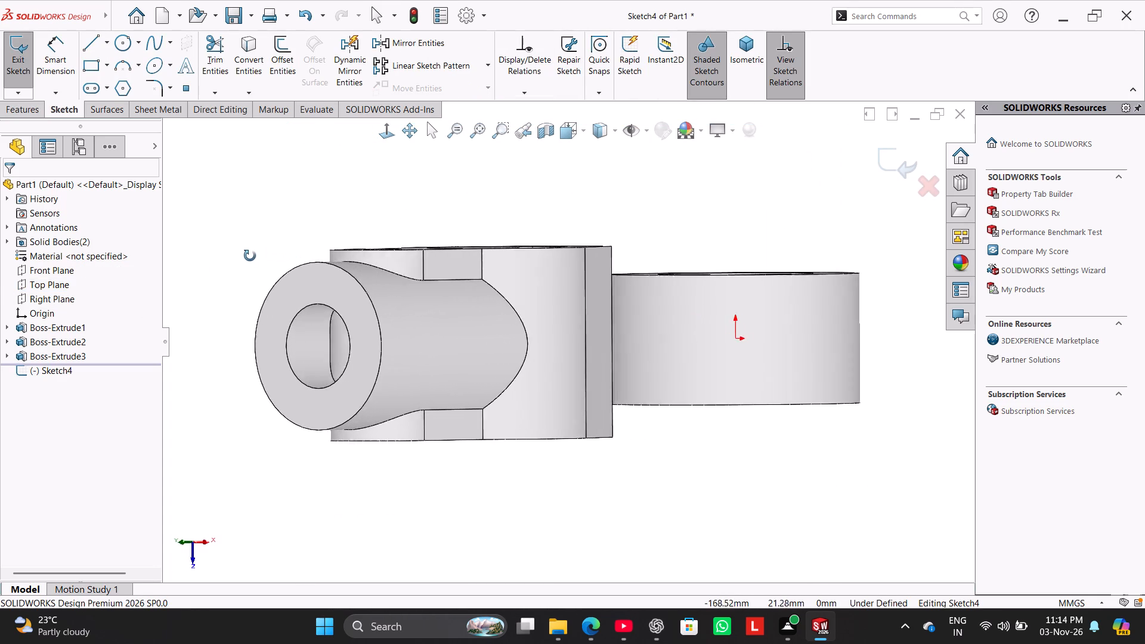
{"action": "middle_click_drag", "start_coordinate": [250, 256], "coordinate": [380, 263]}
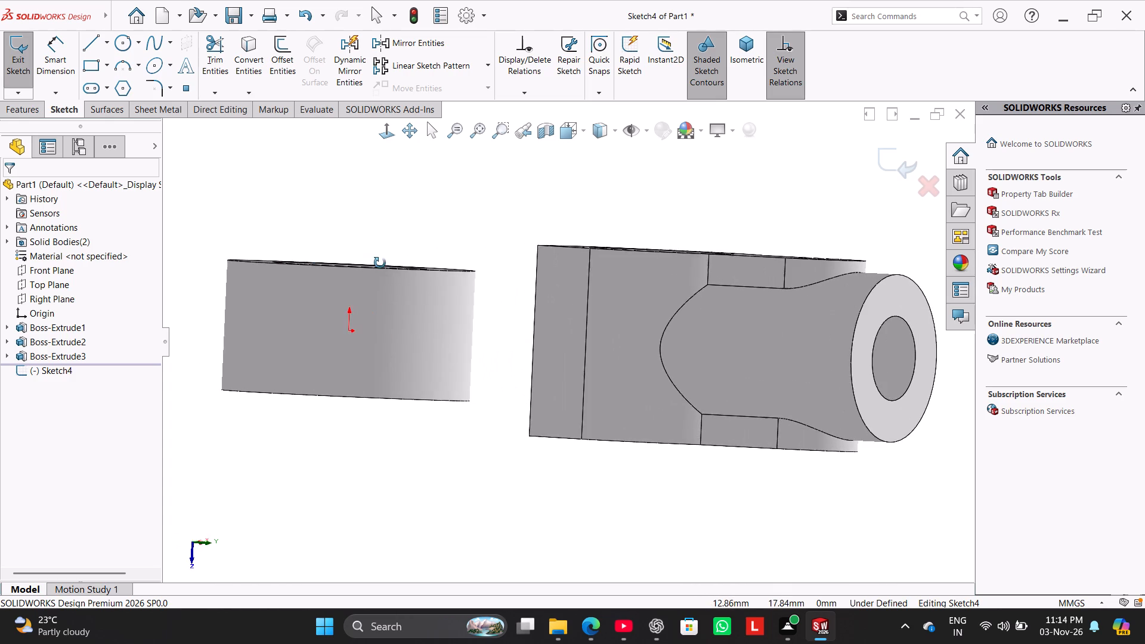
{"action": "middle_click_drag", "start_coordinate": [380, 263], "coordinate": [366, 271]}
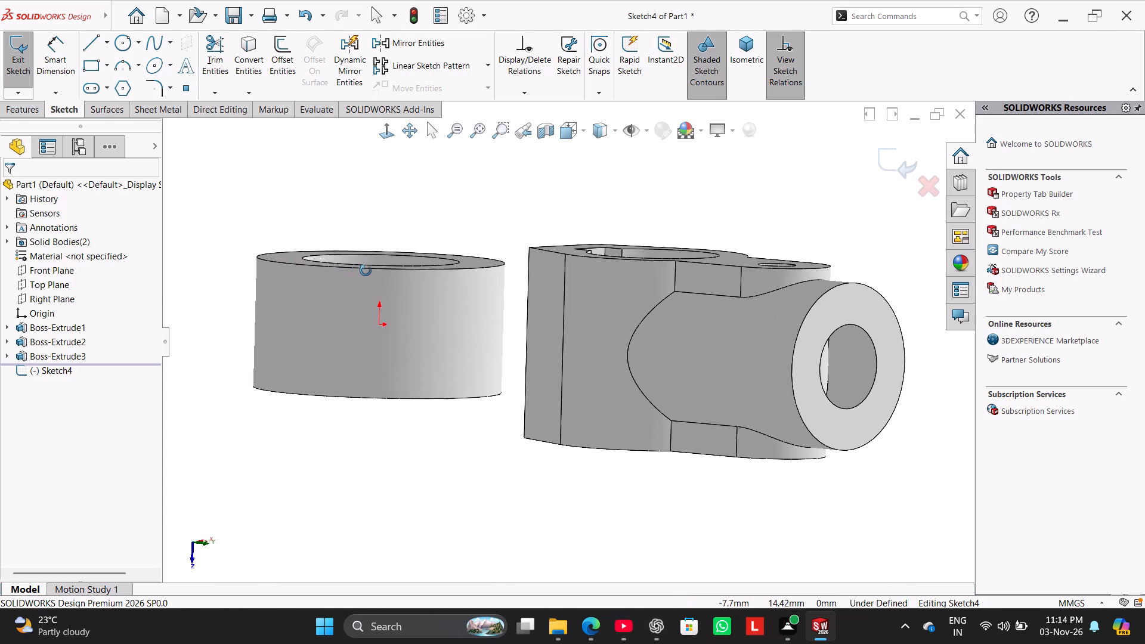
{"action": "middle_click_drag", "start_coordinate": [366, 271], "coordinate": [339, 268]}
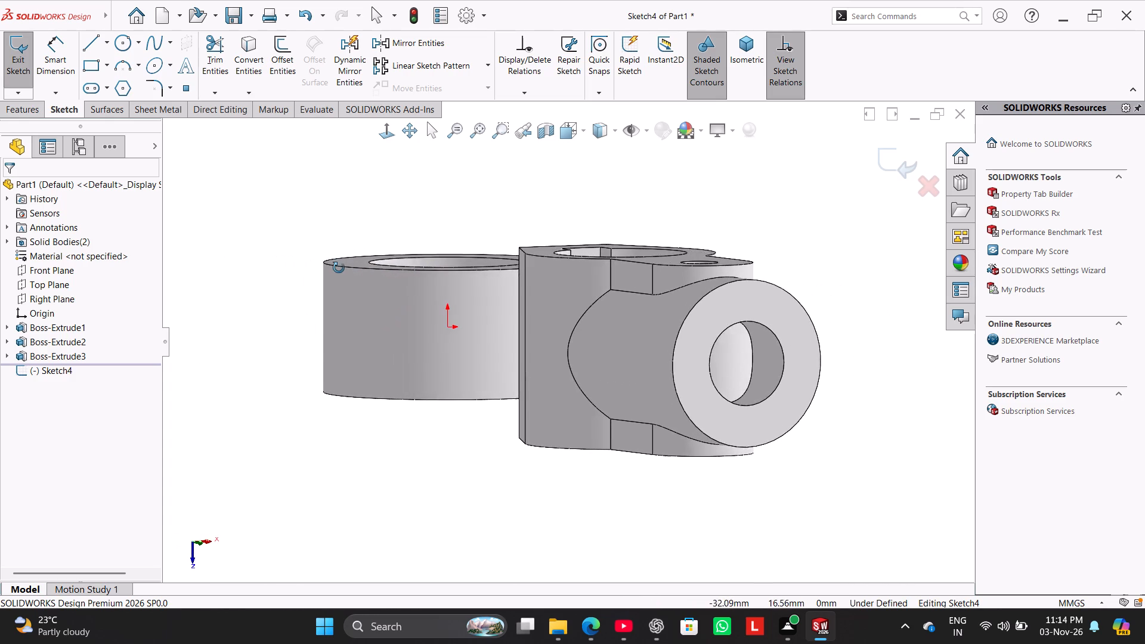
{"action": "middle_click_drag", "start_coordinate": [339, 268], "coordinate": [321, 202]}
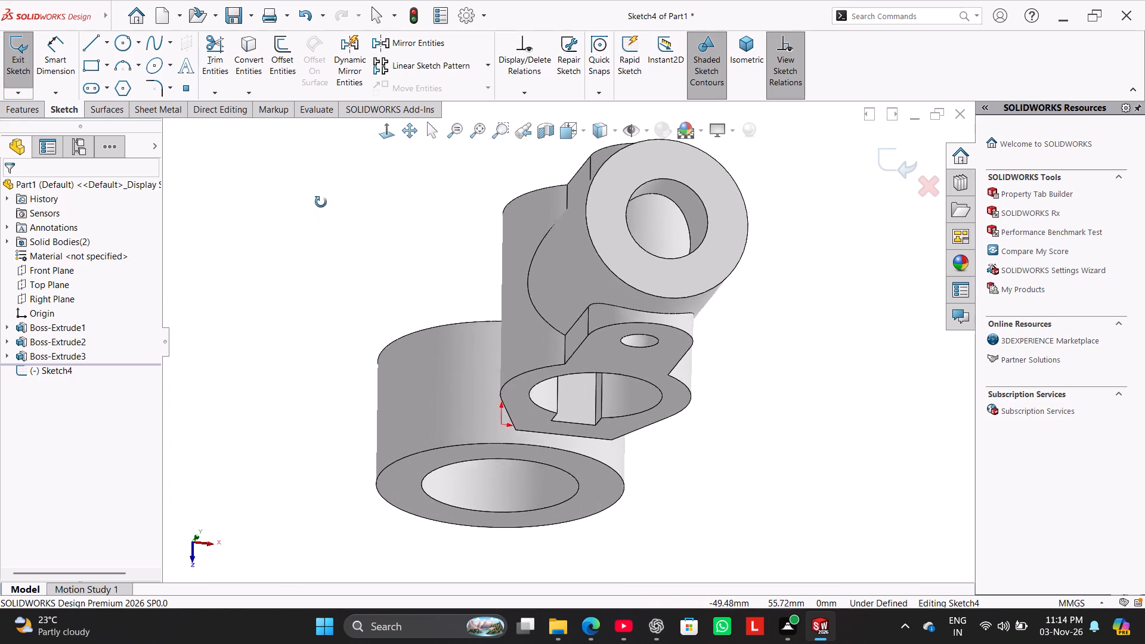
{"action": "middle_click_drag", "start_coordinate": [321, 202], "coordinate": [298, 234]}
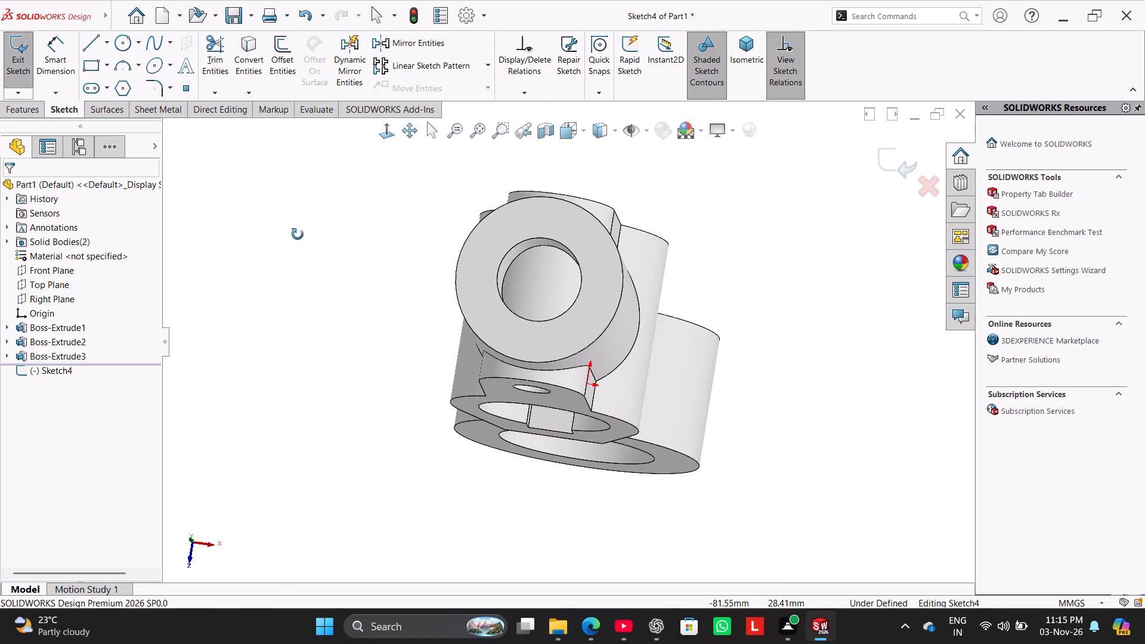
{"action": "middle_click_drag", "start_coordinate": [298, 234], "coordinate": [332, 276]}
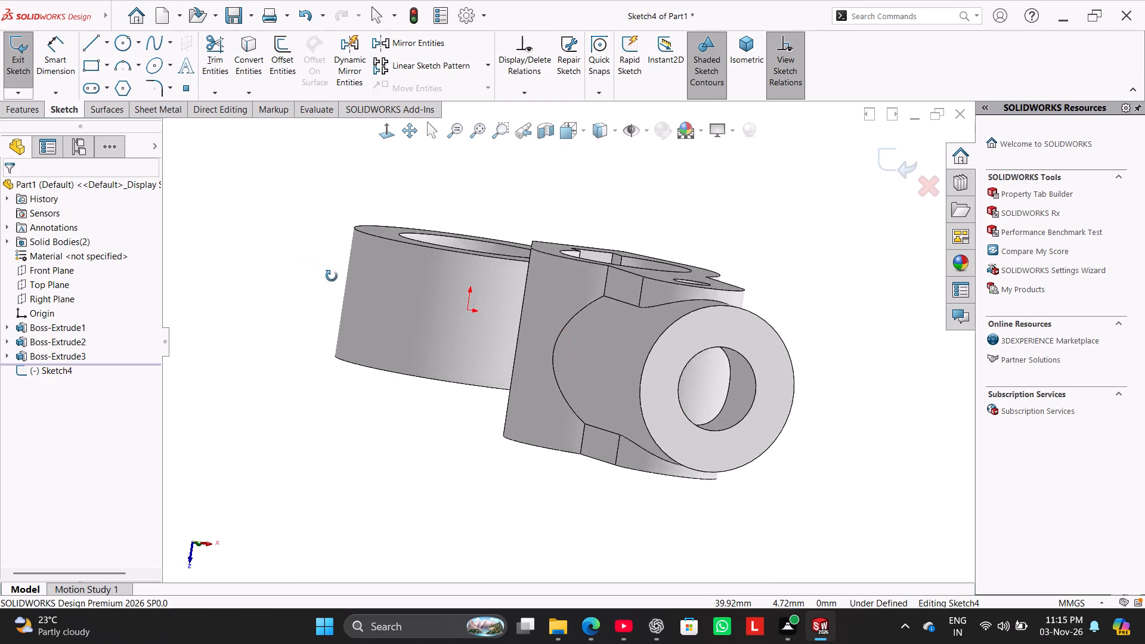
{"action": "middle_click_drag", "start_coordinate": [332, 276], "coordinate": [319, 258]}
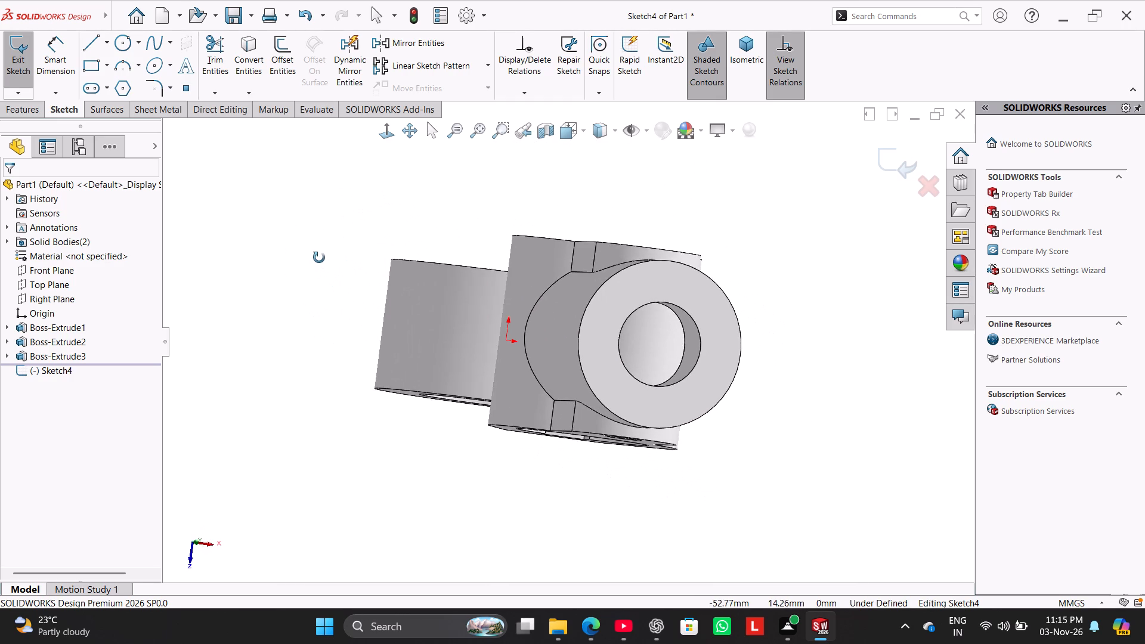
{"action": "middle_click_drag", "start_coordinate": [319, 258], "coordinate": [272, 224]}
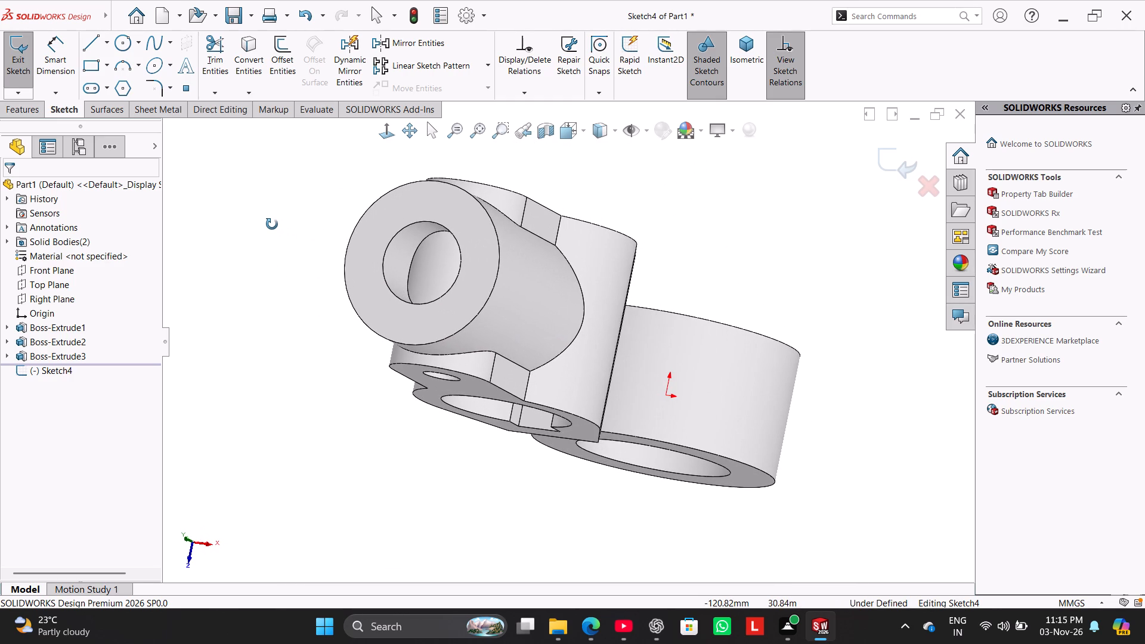
{"action": "middle_click_drag", "start_coordinate": [272, 224], "coordinate": [282, 246]}
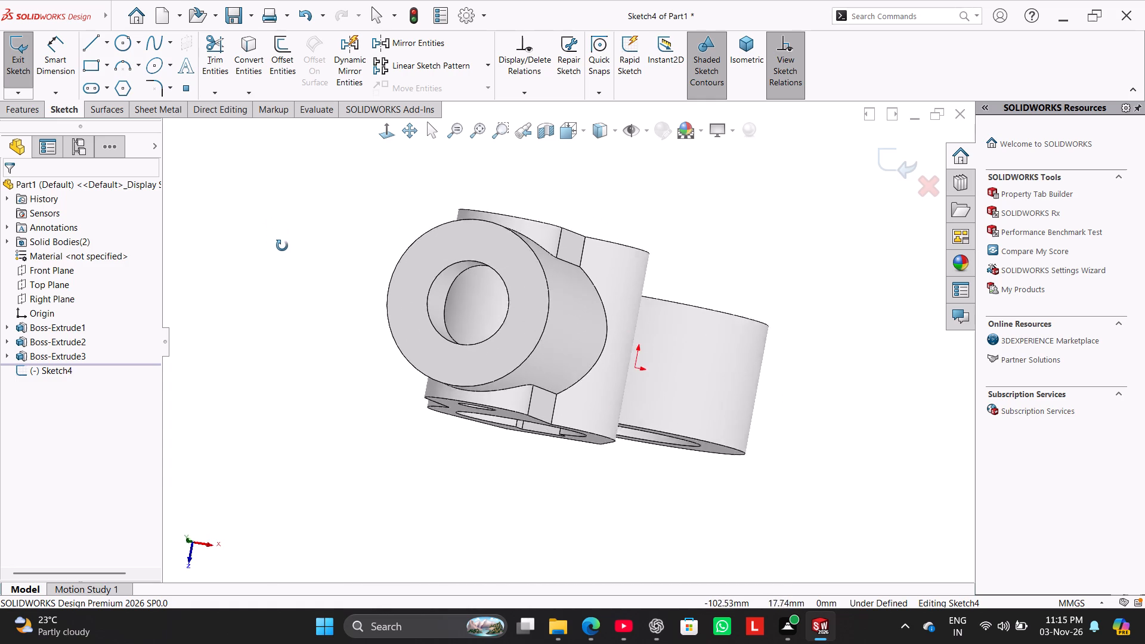
{"action": "middle_click_drag", "start_coordinate": [282, 246], "coordinate": [293, 269]}
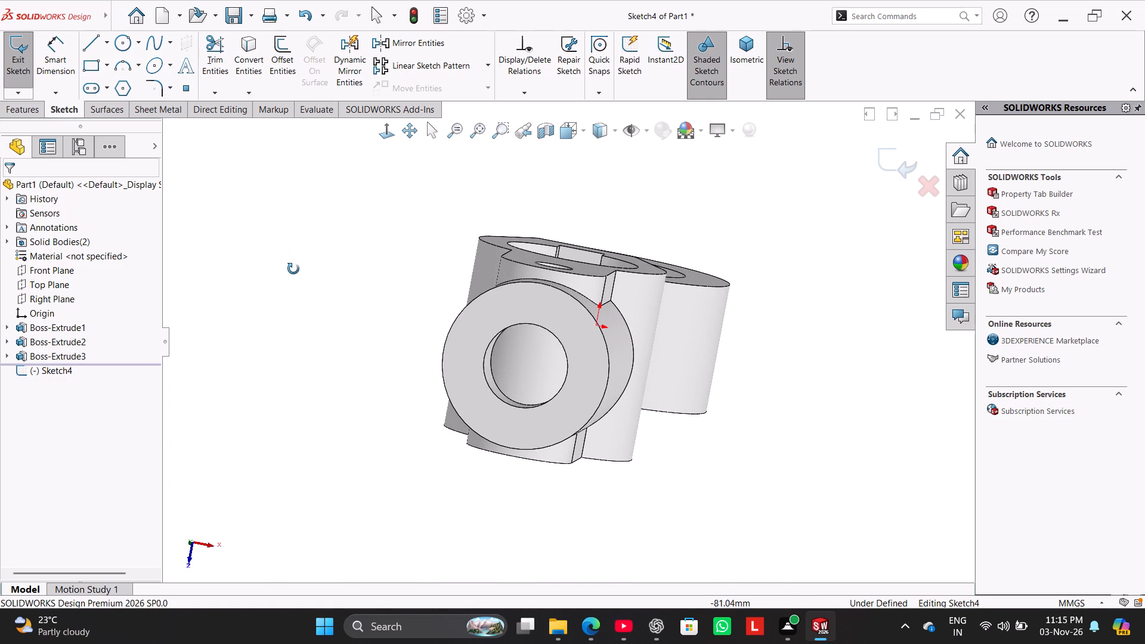
{"action": "middle_click_drag", "start_coordinate": [293, 269], "coordinate": [314, 280]}
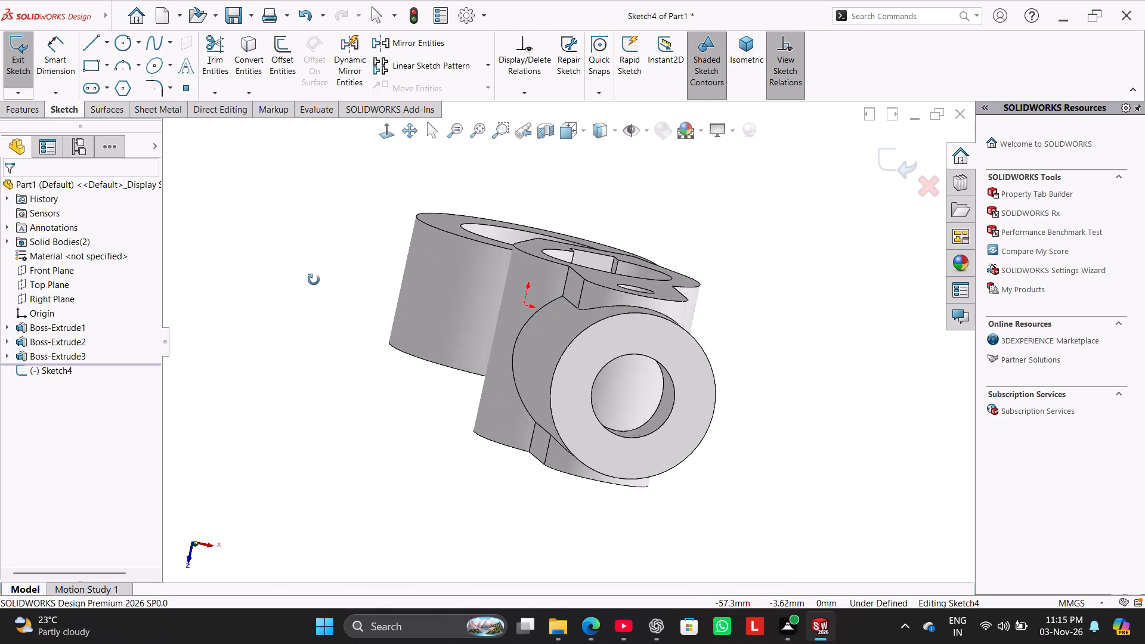
{"action": "middle_click_drag", "start_coordinate": [314, 280], "coordinate": [329, 286]}
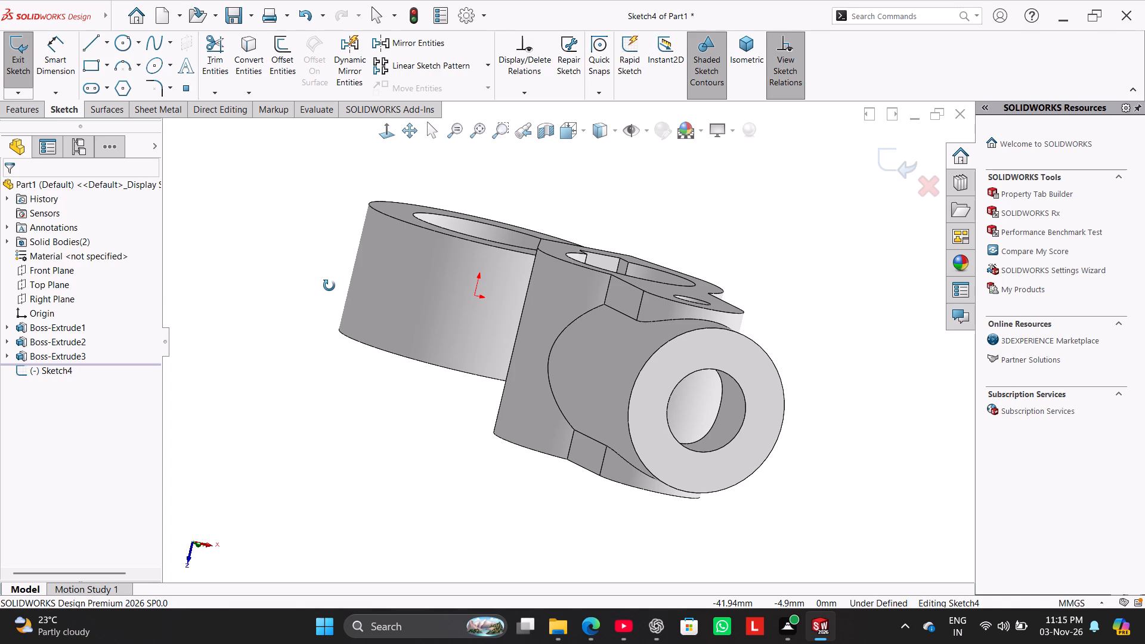
{"action": "middle_click_drag", "start_coordinate": [329, 286], "coordinate": [275, 243]}
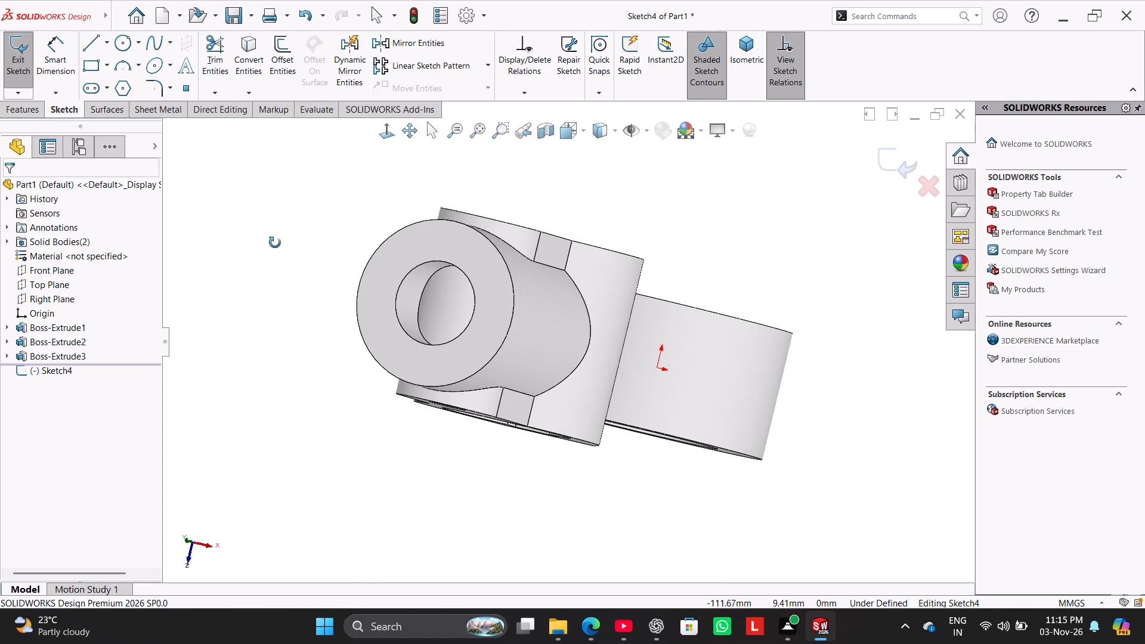
{"action": "middle_click_drag", "start_coordinate": [275, 243], "coordinate": [244, 265]}
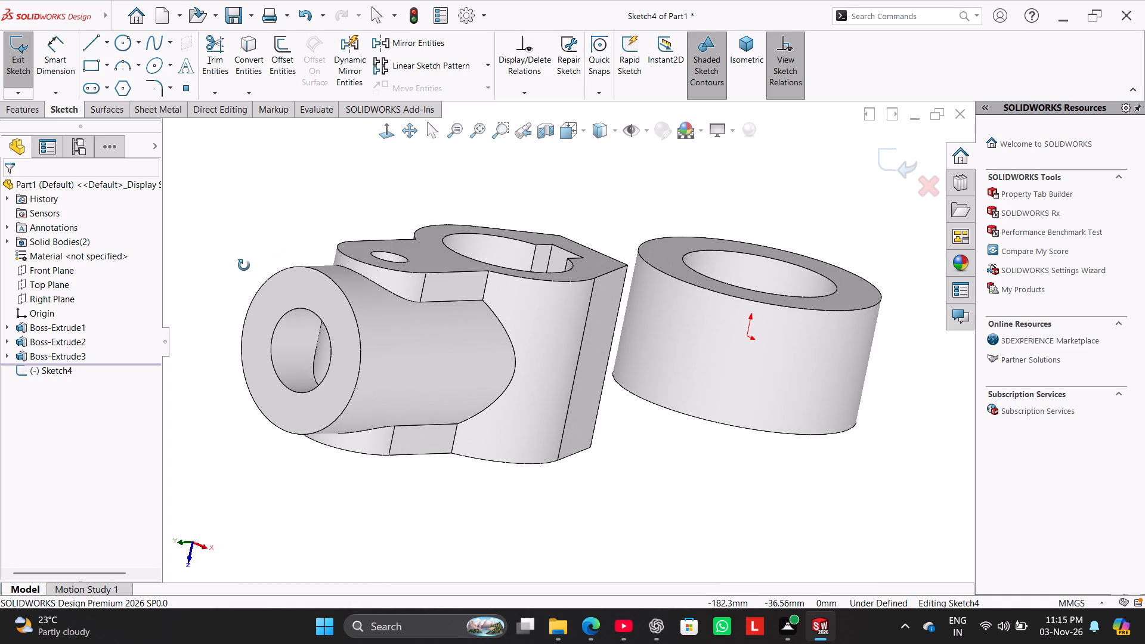
{"action": "middle_click_drag", "start_coordinate": [244, 265], "coordinate": [240, 222]}
{"action": "middle_click_drag", "start_coordinate": [386, 411], "coordinate": [340, 389]}
{"action": "scroll", "coordinate": [376, 410], "scroll_direction": "up", "scroll_amount": 1}
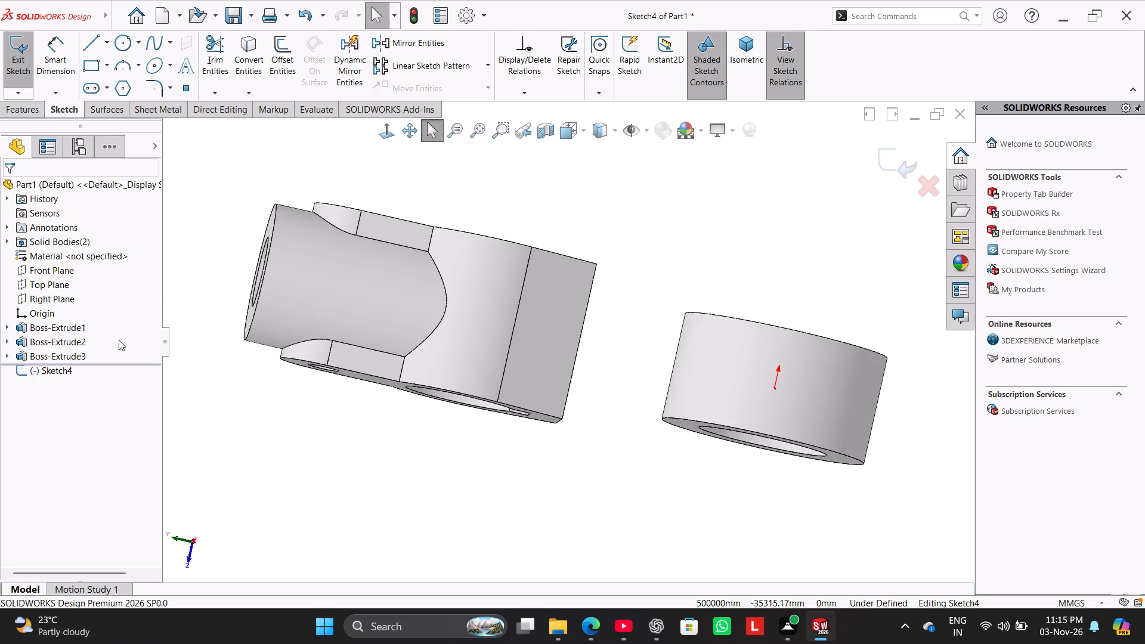
On the Front Plane, sketch a line about 61 mm long from the keyed ring's right outer edge to the lower ring's outer circle and make it vertical.
{"action": "left_click", "coordinate": [60, 275]}
{"action": "left_click", "coordinate": [73, 263]}
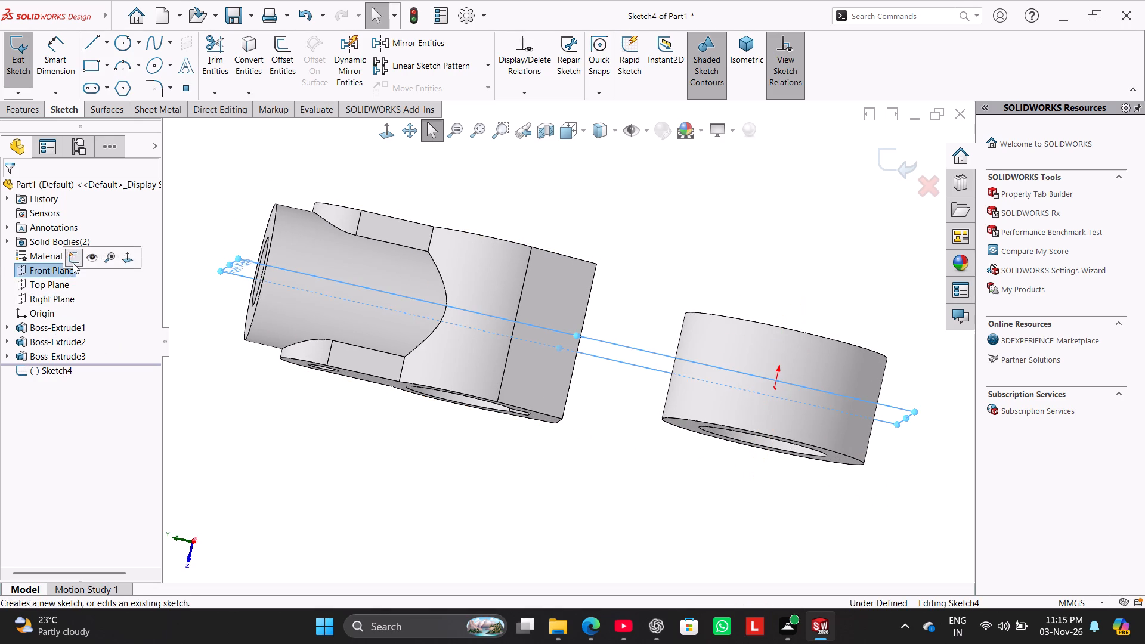
{"action": "left_click_drag", "start_coordinate": [66, 269], "coordinate": [74, 267]}
{"action": "left_click", "coordinate": [82, 254]}
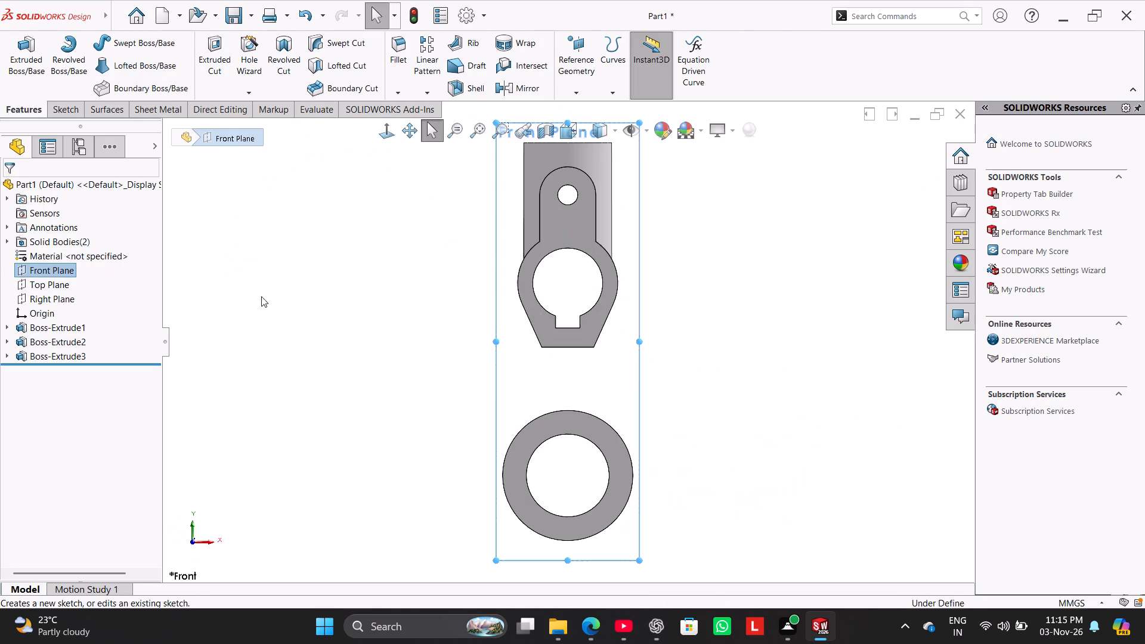
{"action": "left_click", "coordinate": [294, 291]}
{"action": "left_click", "coordinate": [94, 47]}
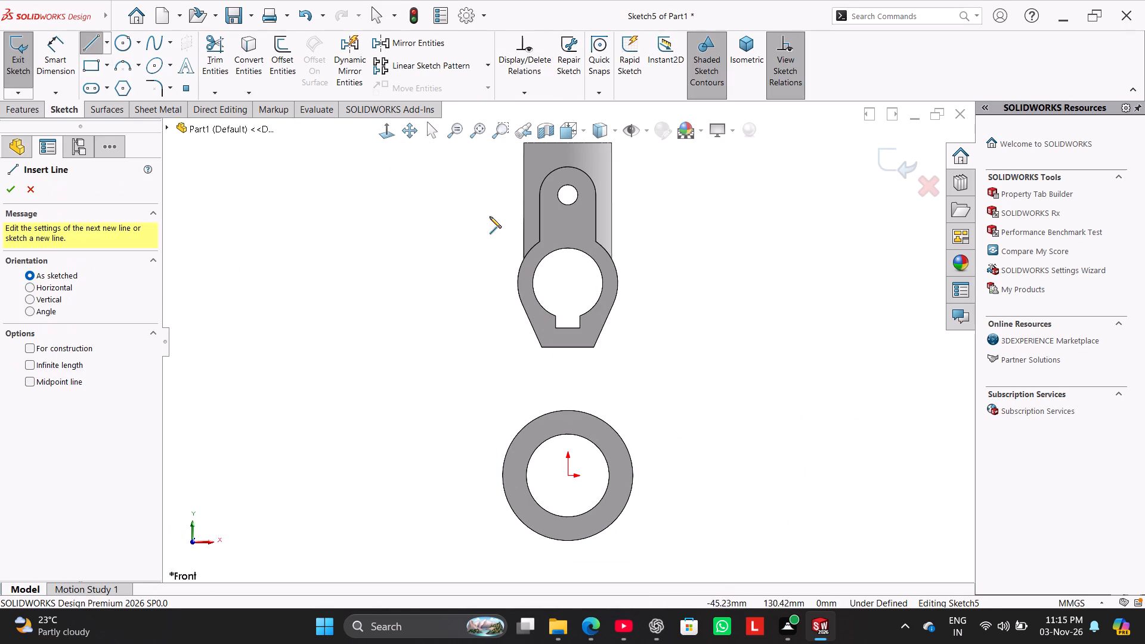
{"action": "left_click", "coordinate": [614, 304]}
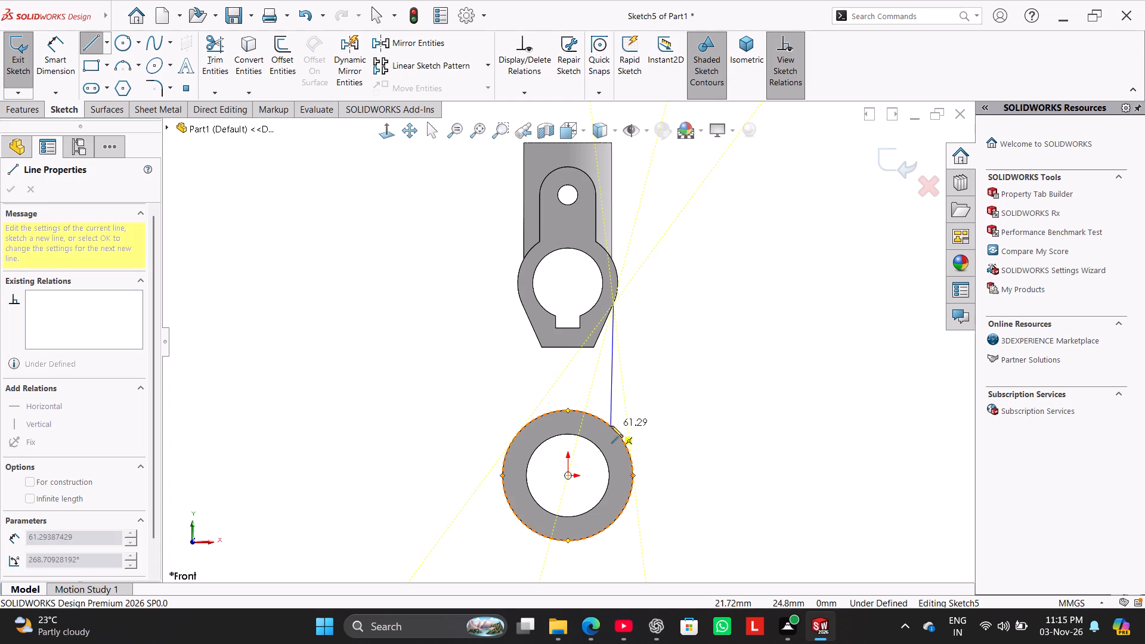
{"action": "left_click", "coordinate": [611, 426]}
{"action": "right_click", "coordinate": [641, 375]}
{"action": "left_click", "coordinate": [655, 379]}
{"action": "left_click", "coordinate": [614, 379]}
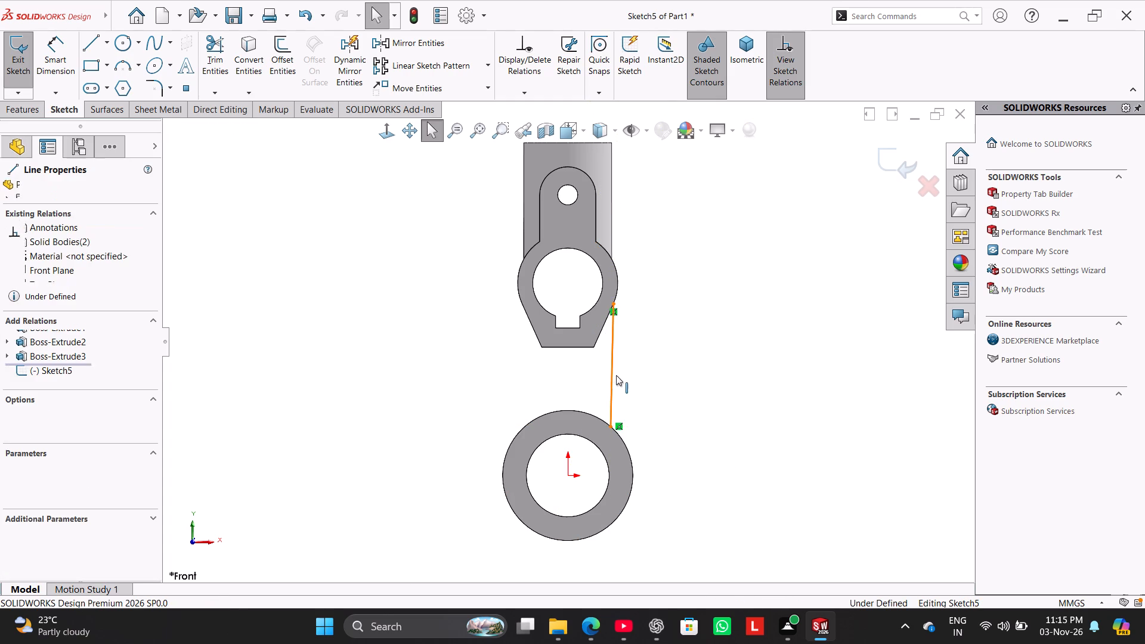
{"action": "left_click", "coordinate": [667, 324]}
{"action": "left_click", "coordinate": [649, 252]}
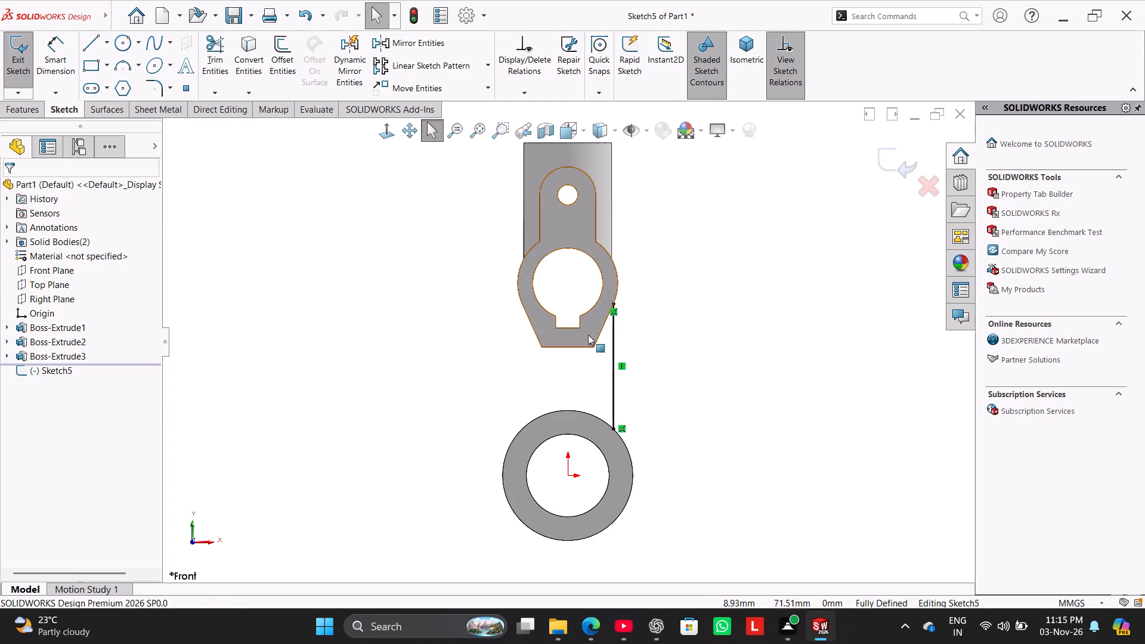
Sketch a matching vertical line from the keyed ring's left outer edge down to the lower ring's outer circle.
{"action": "left_click", "coordinate": [95, 42]}
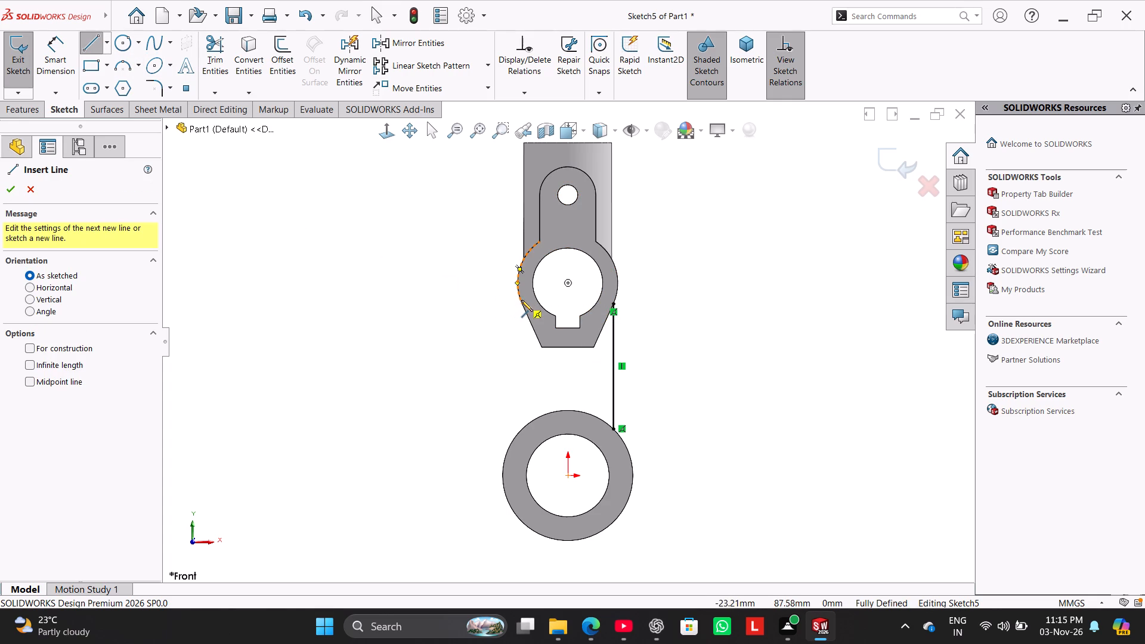
{"action": "left_click", "coordinate": [522, 305]}
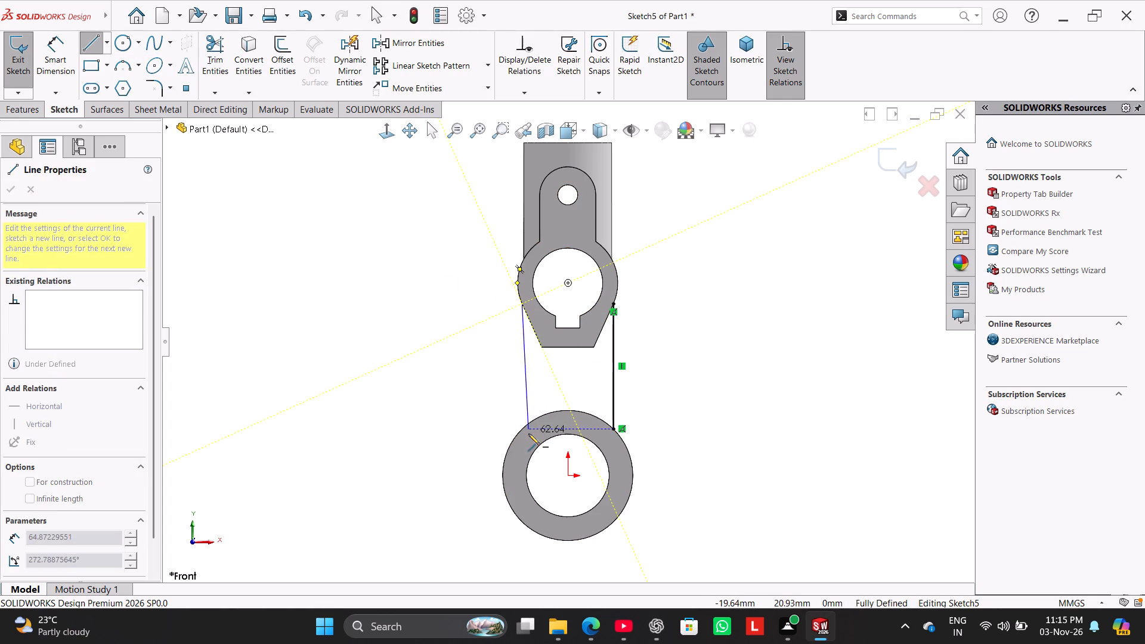
{"action": "left_click", "coordinate": [522, 432]}
{"action": "right_click", "coordinate": [479, 395]}
{"action": "left_click", "coordinate": [490, 401]}
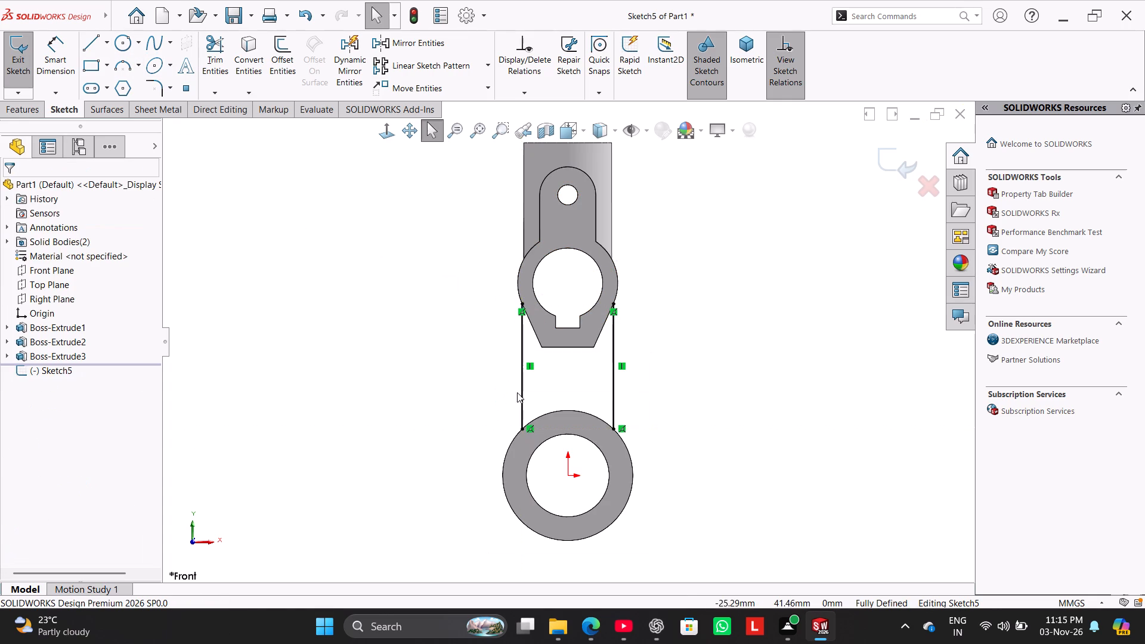
{"action": "left_click", "coordinate": [440, 354]}
Convert the lower ring boss's outer circular edge into the Front Plane sketch.
{"action": "middle_click_drag", "start_coordinate": [456, 358], "coordinate": [459, 360]}
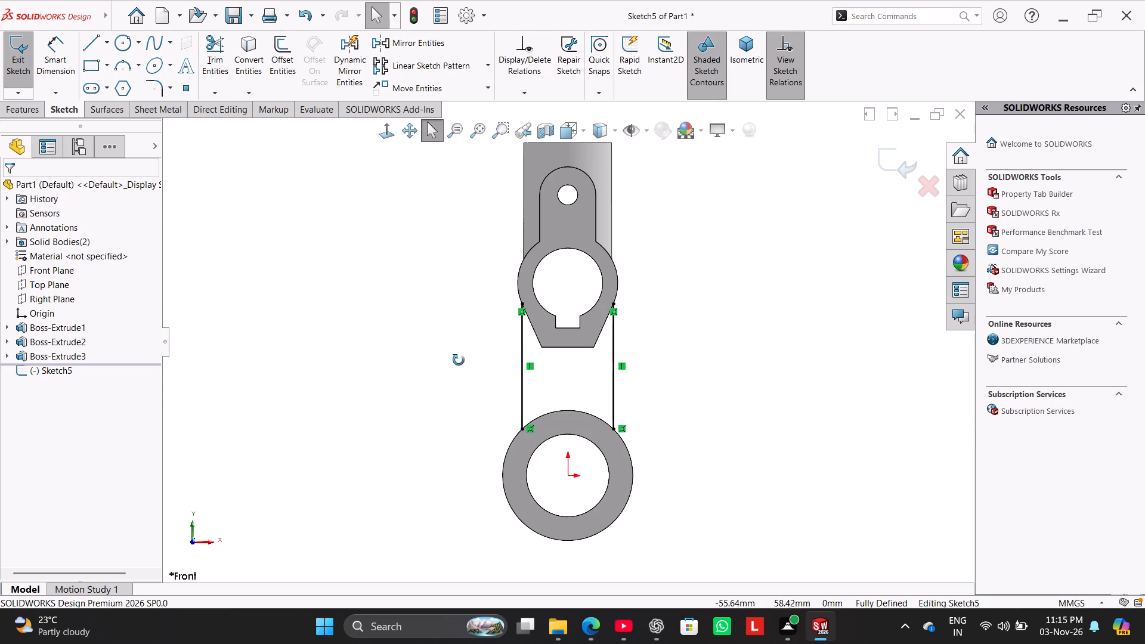
{"action": "middle_click_drag", "start_coordinate": [459, 360], "coordinate": [437, 370]}
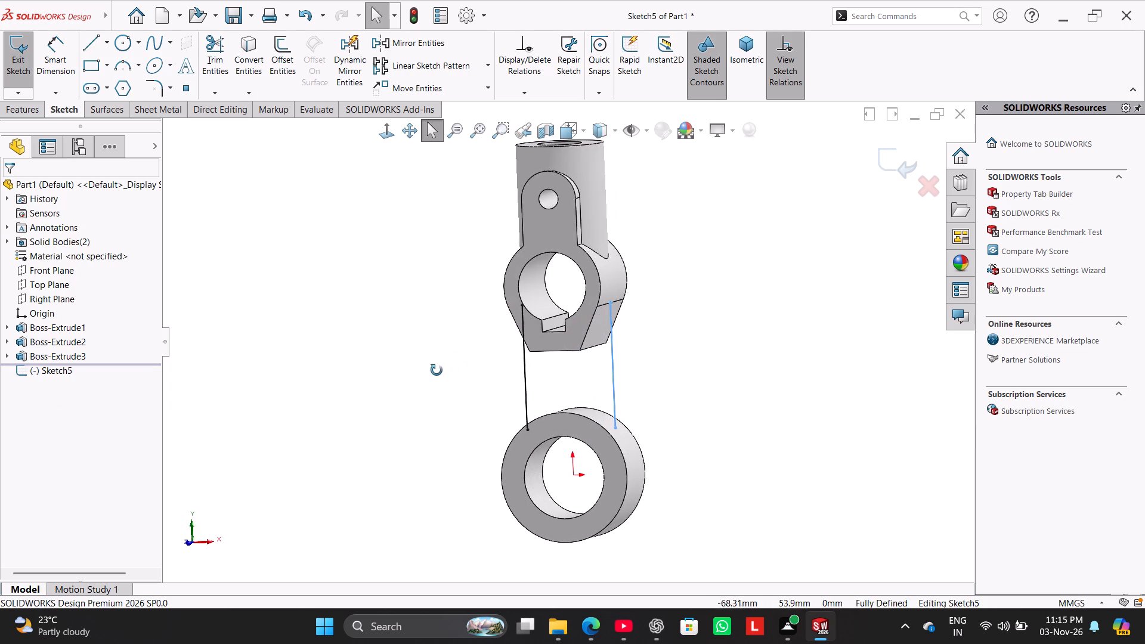
{"action": "middle_click_drag", "start_coordinate": [437, 370], "coordinate": [465, 364]}
{"action": "left_click", "coordinate": [382, 135]}
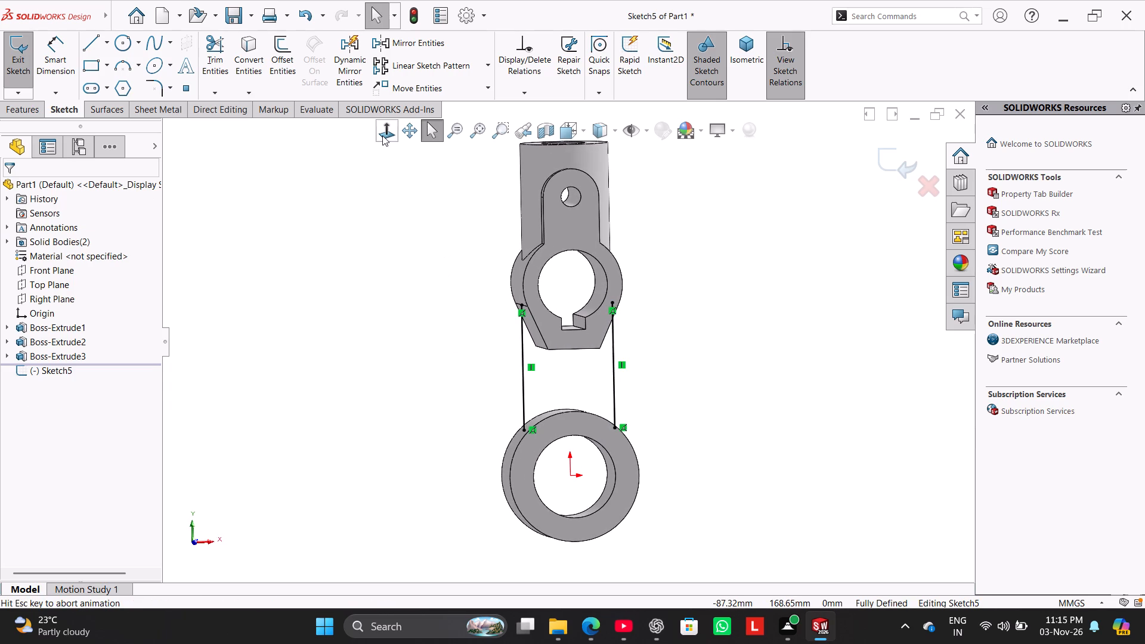
{"action": "left_click", "coordinate": [398, 239]}
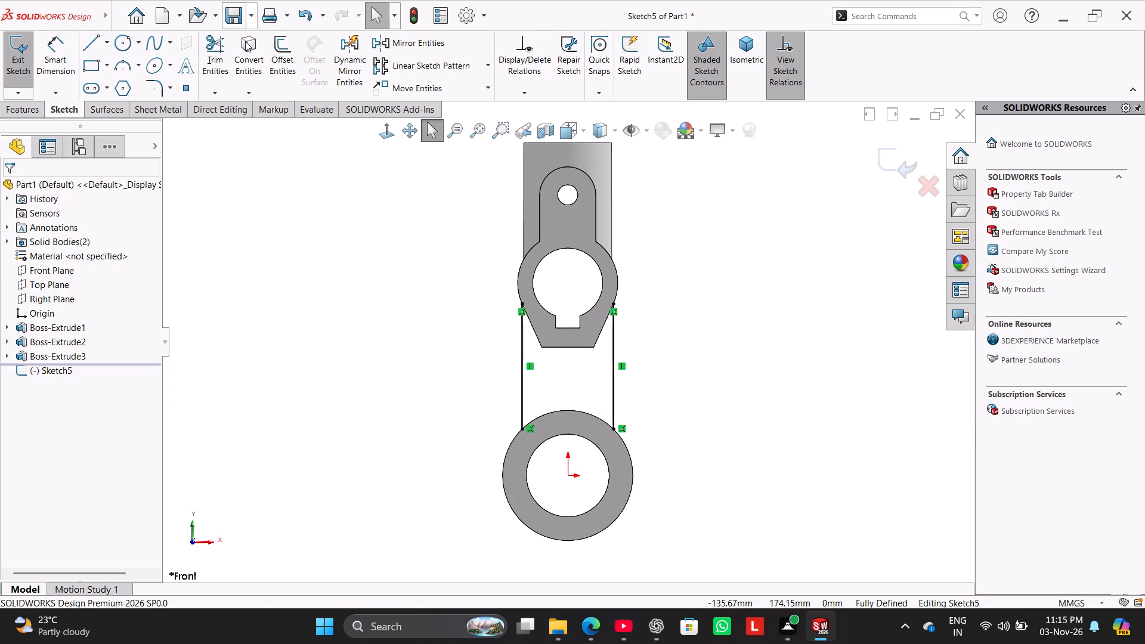
{"action": "left_click", "coordinate": [246, 45]}
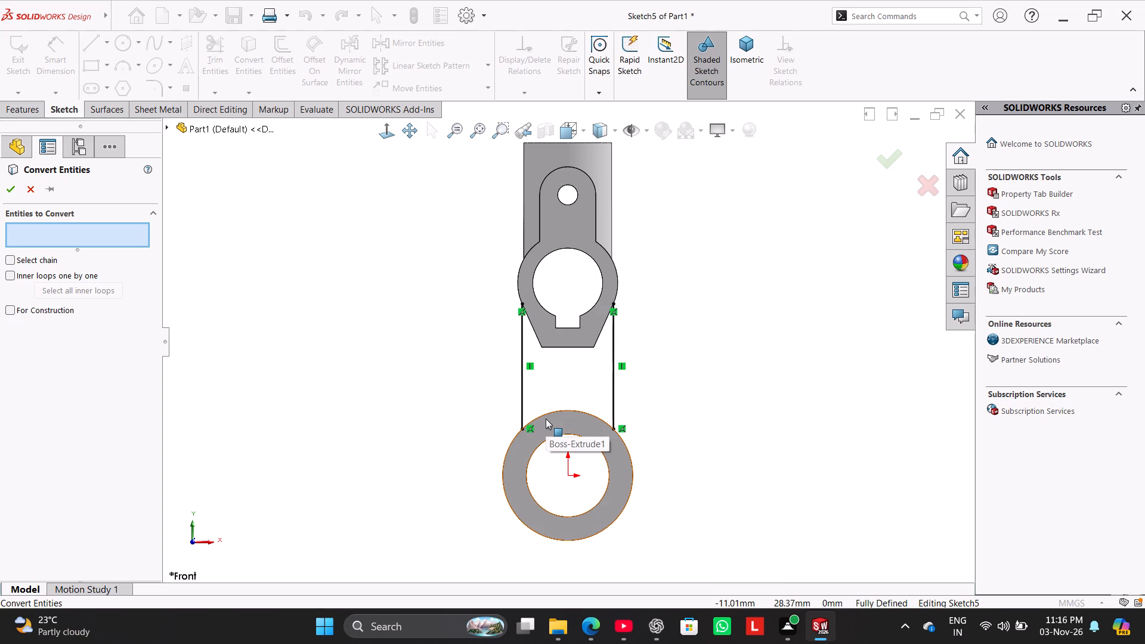
{"action": "left_click", "coordinate": [555, 410]}
{"action": "left_click", "coordinate": [11, 189]}
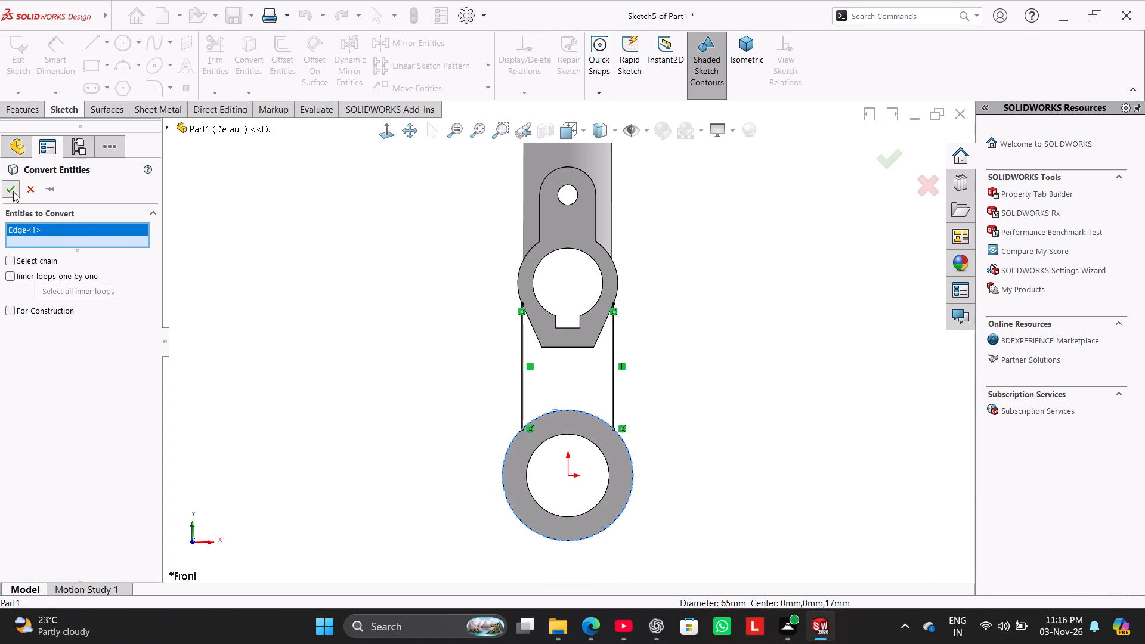
Convert the keyed ring base's bottom edge and two slanted side edges into the Front Plane sketch.
{"action": "left_click", "coordinate": [257, 58]}
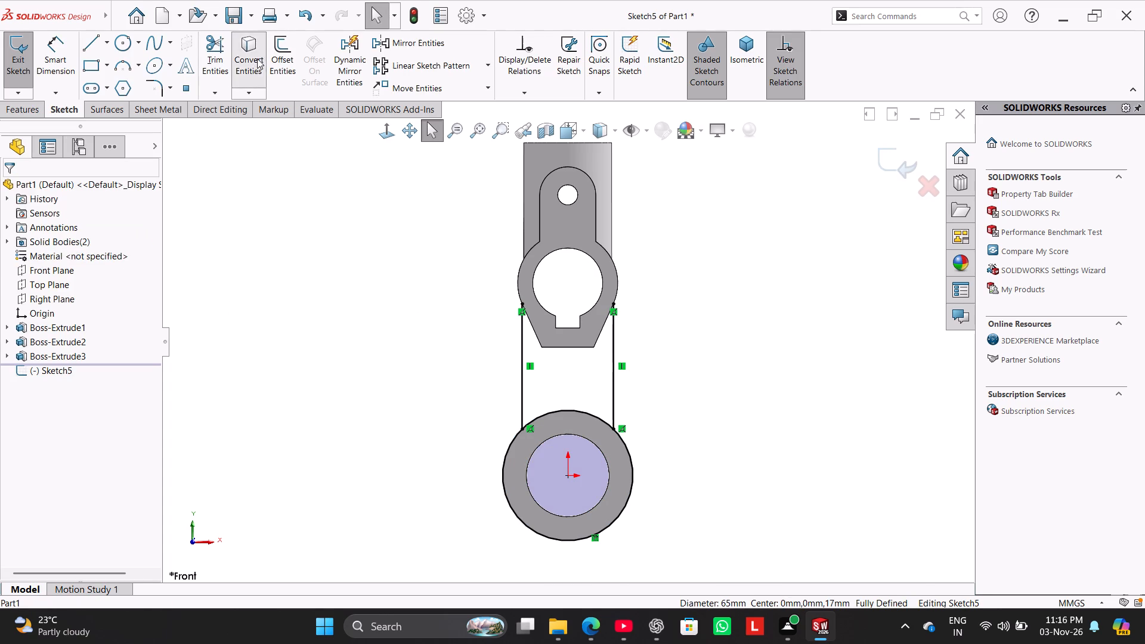
{"action": "left_click", "coordinate": [555, 346]}
{"action": "left_click", "coordinate": [535, 333]}
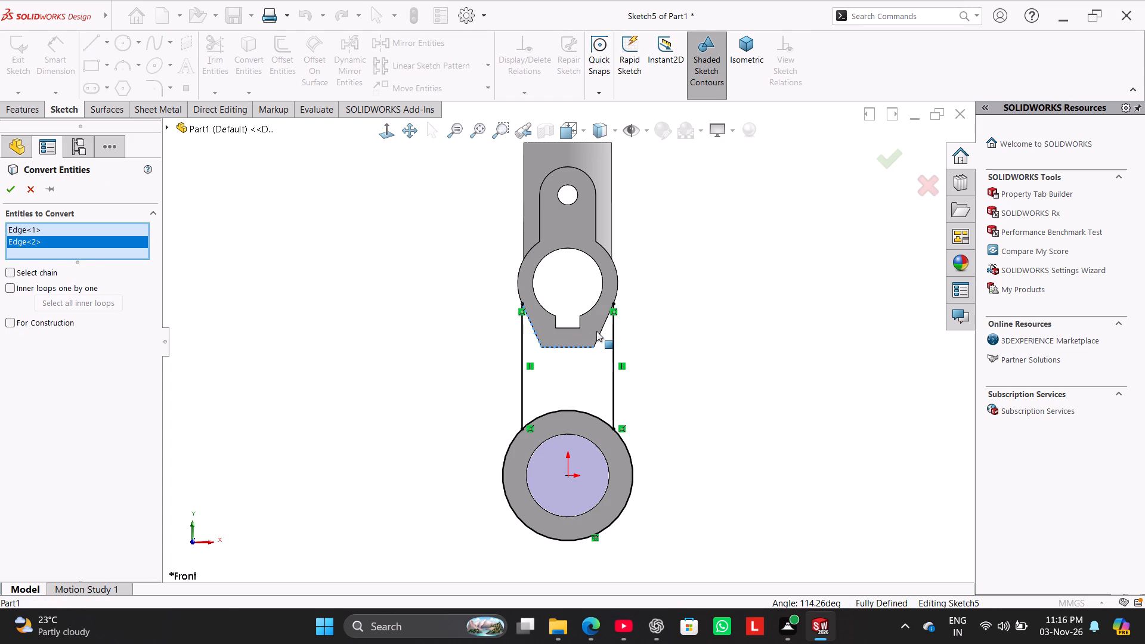
{"action": "left_click", "coordinate": [599, 337]}
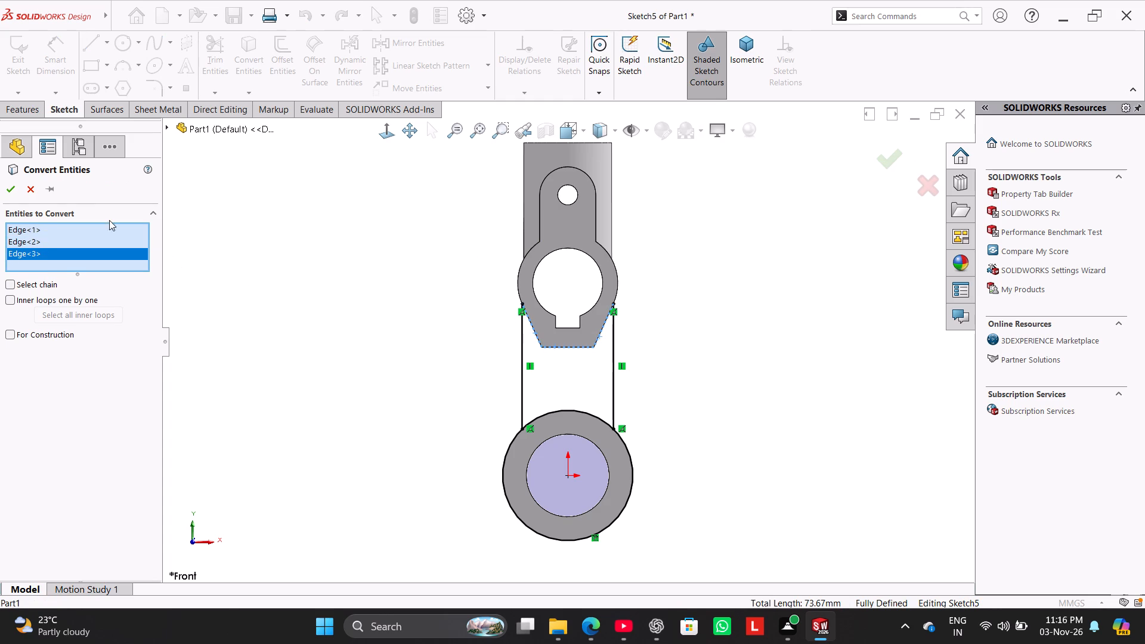
{"action": "left_click", "coordinate": [5, 190]}
Trim away the lower part of the converted boss circle, leaving only its top arc between the two vertical lines.
{"action": "left_click", "coordinate": [218, 57]}
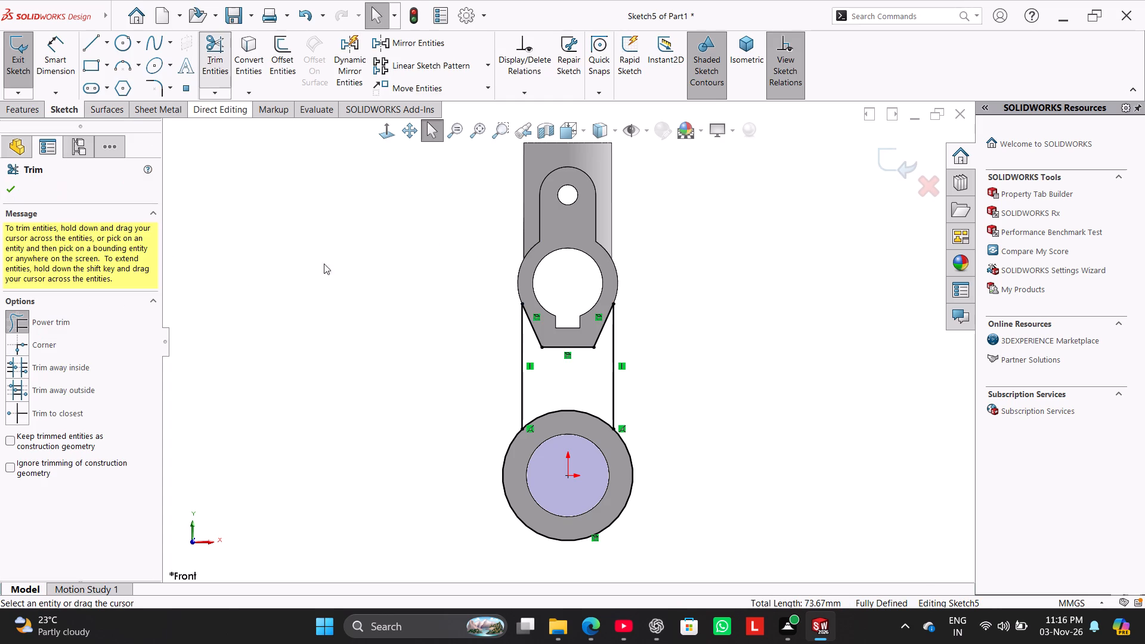
{"action": "left_click_drag", "start_coordinate": [530, 503], "coordinate": [509, 540]}
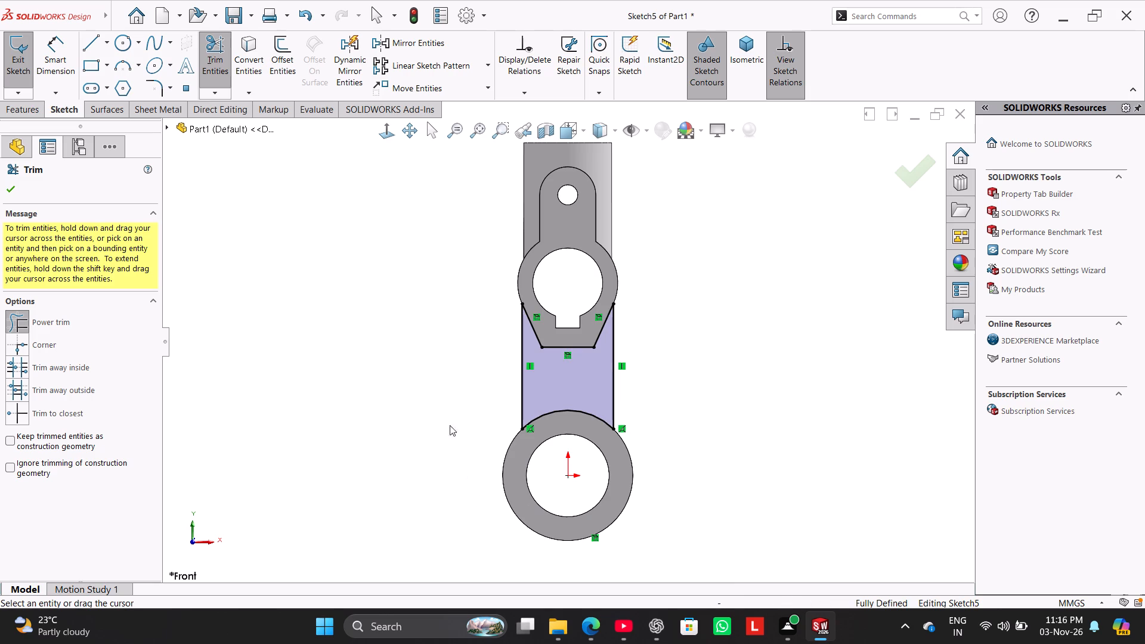
{"action": "right_click", "coordinate": [373, 275]}
{"action": "left_click", "coordinate": [465, 316]}
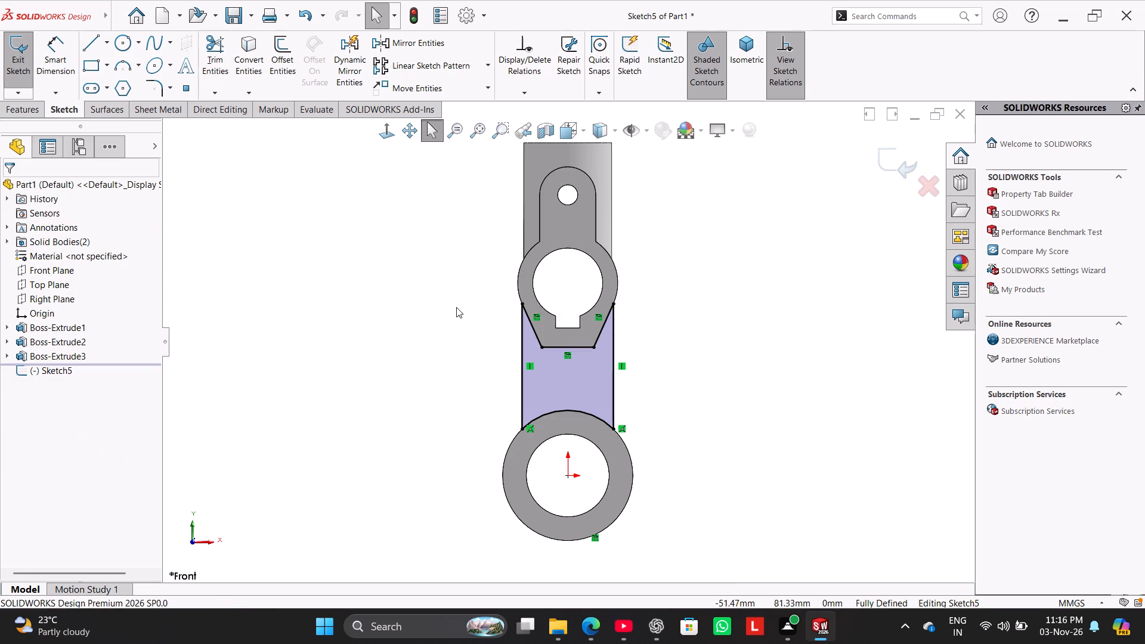
Extrude the closed web profile between the two rings 24 mm as a Mid Plane boss.
{"action": "left_click", "coordinate": [20, 116]}
{"action": "left_click", "coordinate": [20, 72]}
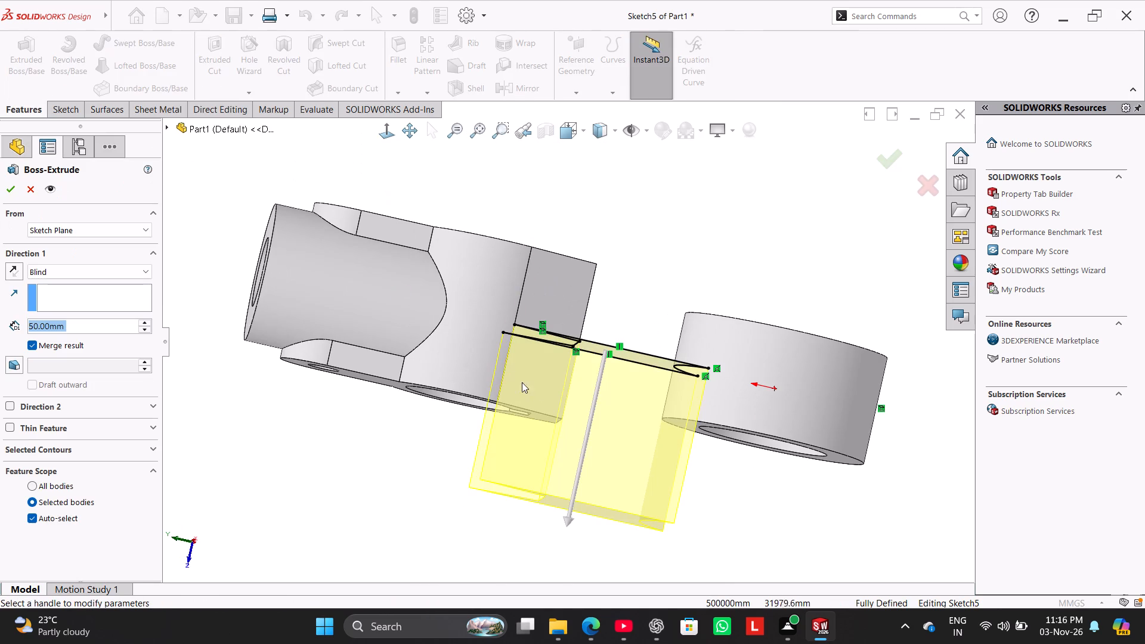
{"action": "left_click", "coordinate": [85, 273]}
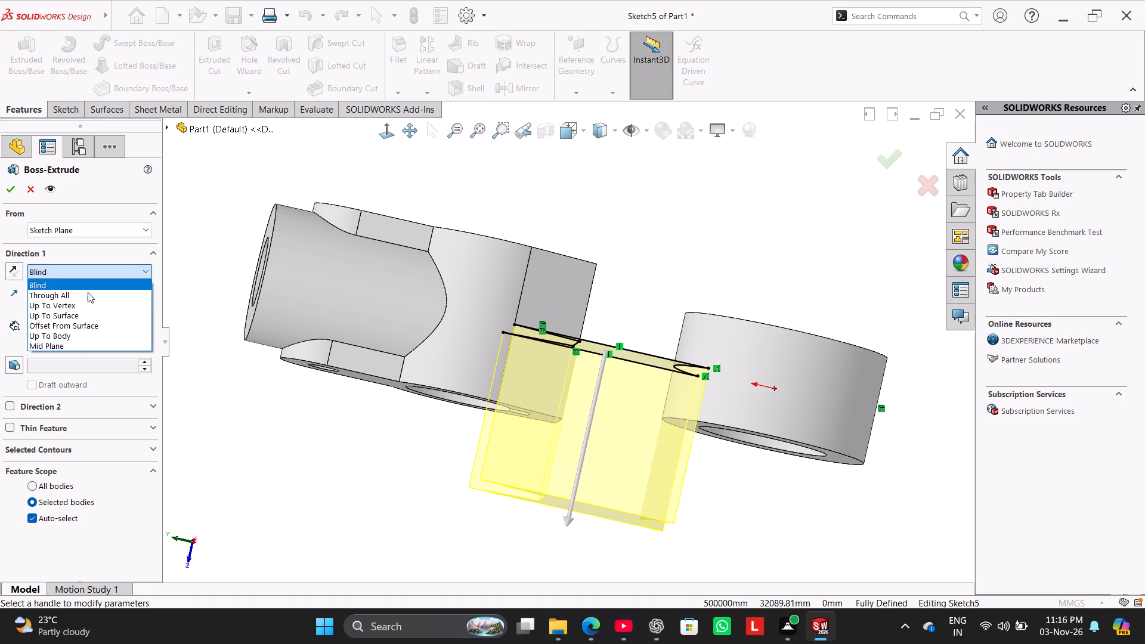
{"action": "left_click", "coordinate": [105, 345]}
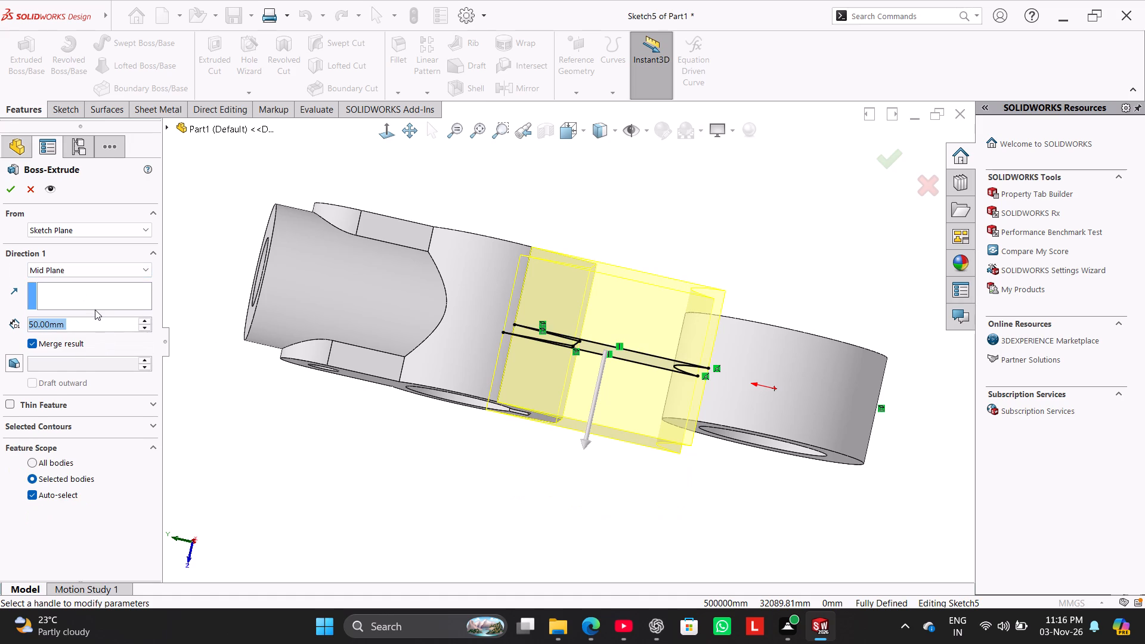
{"action": "type", "text": "24"}
{"action": "key", "text": "Return"}
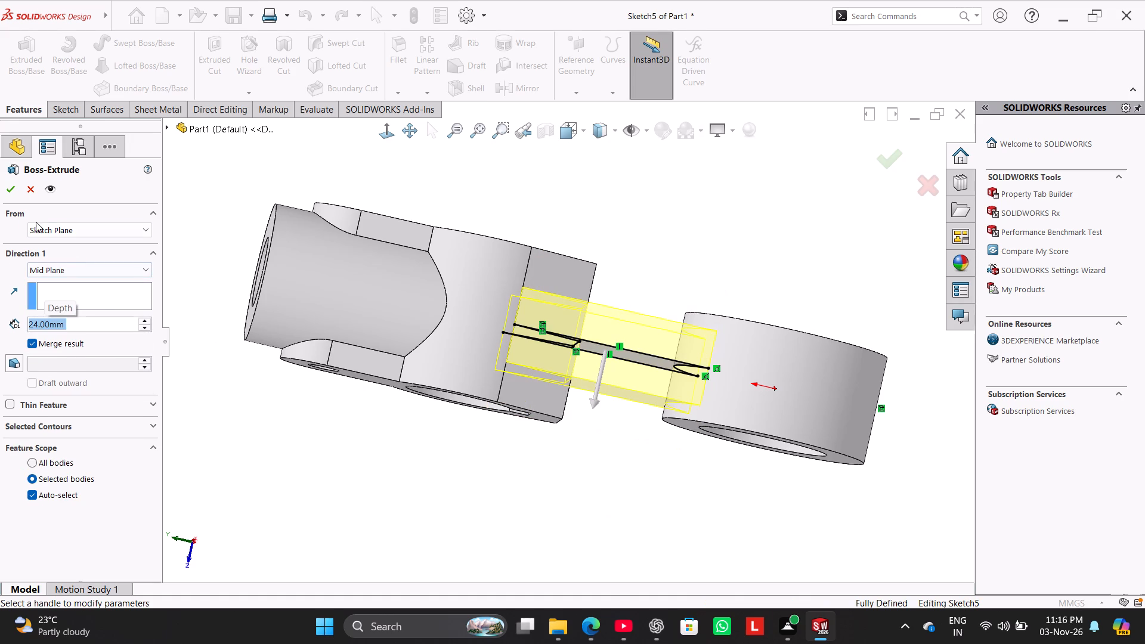
{"action": "left_click", "coordinate": [16, 197]}
{"action": "left_click", "coordinate": [505, 487]}
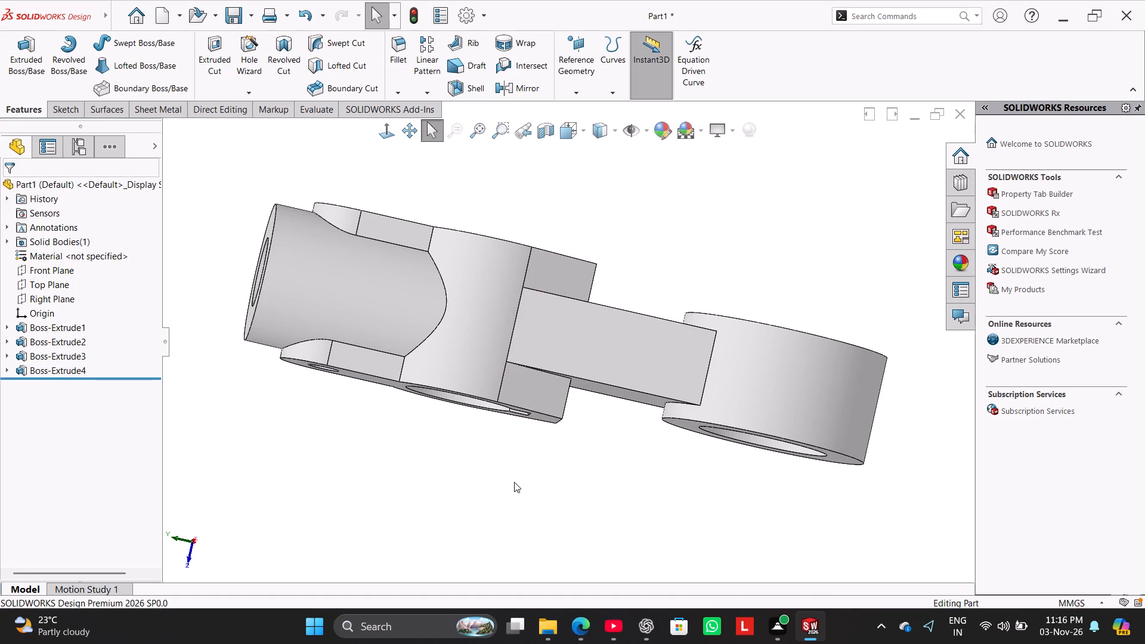
On the Right Plane, sketch two concentric circles about 46 mm and 36 mm in diameter, centred on the keyed ring directly above the origin.
{"action": "middle_click_drag", "start_coordinate": [515, 478], "coordinate": [516, 360]}
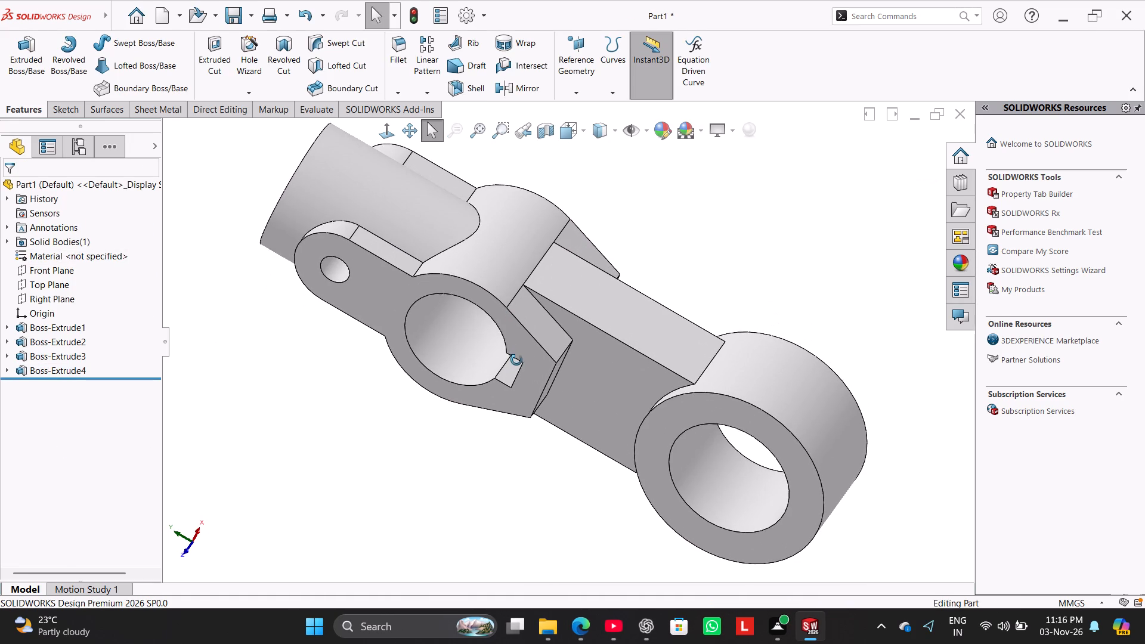
{"action": "middle_click_drag", "start_coordinate": [516, 360], "coordinate": [514, 364]}
{"action": "right_click_drag", "start_coordinate": [539, 494], "coordinate": [680, 331]}
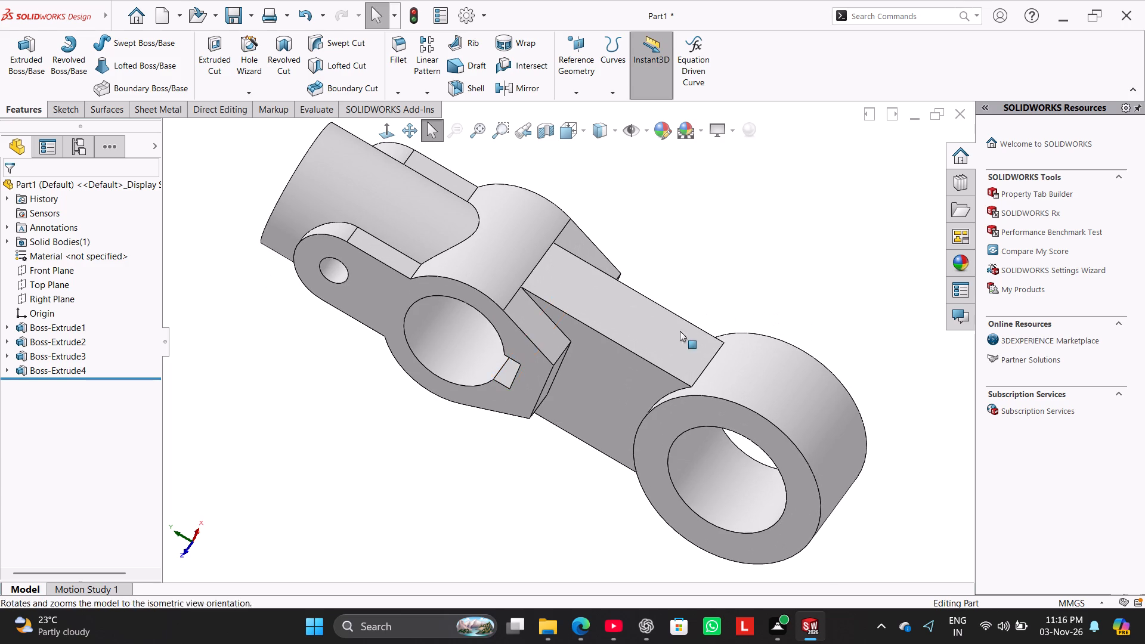
{"action": "right_click_drag", "start_coordinate": [680, 331], "coordinate": [713, 312]}
{"action": "left_click", "coordinate": [399, 366]}
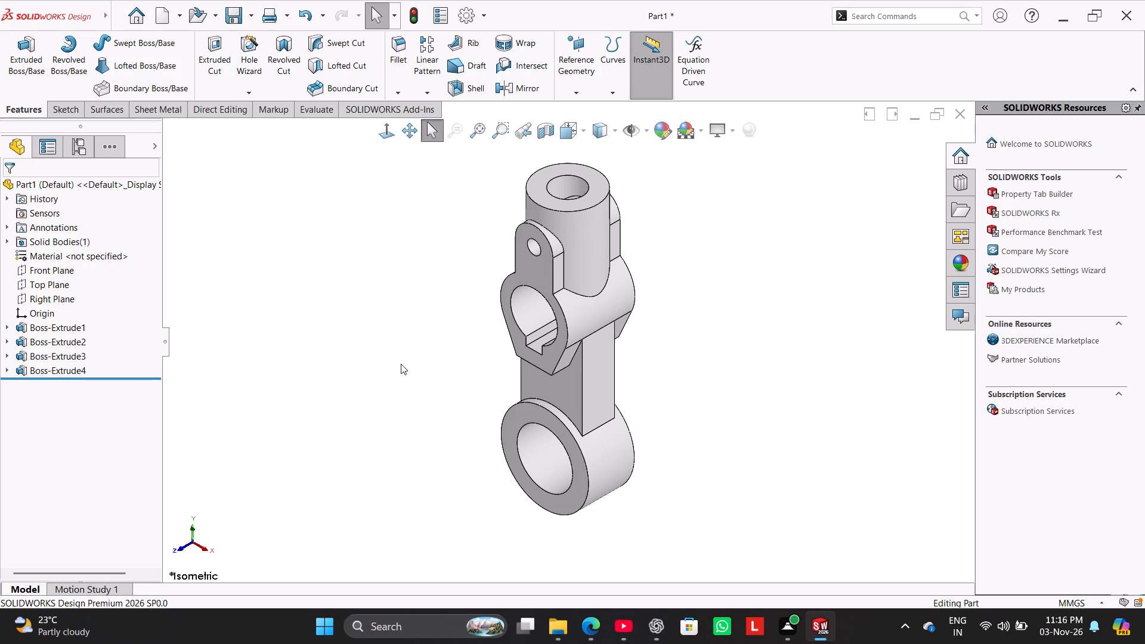
{"action": "left_click", "coordinate": [40, 299]}
{"action": "left_click", "coordinate": [52, 282]}
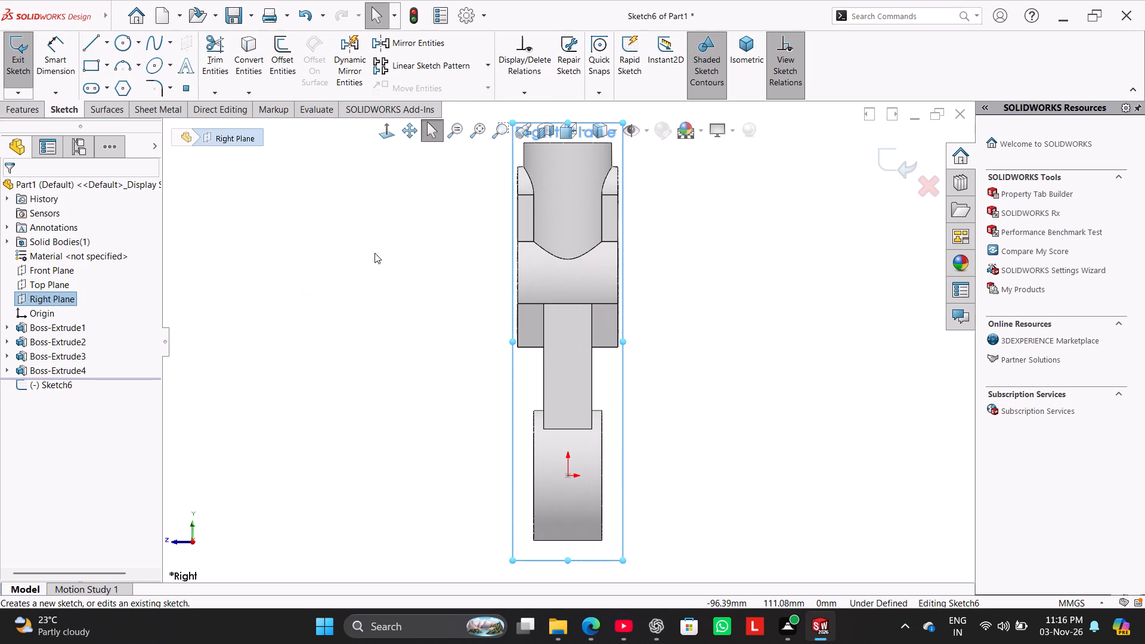
{"action": "left_click", "coordinate": [375, 250]}
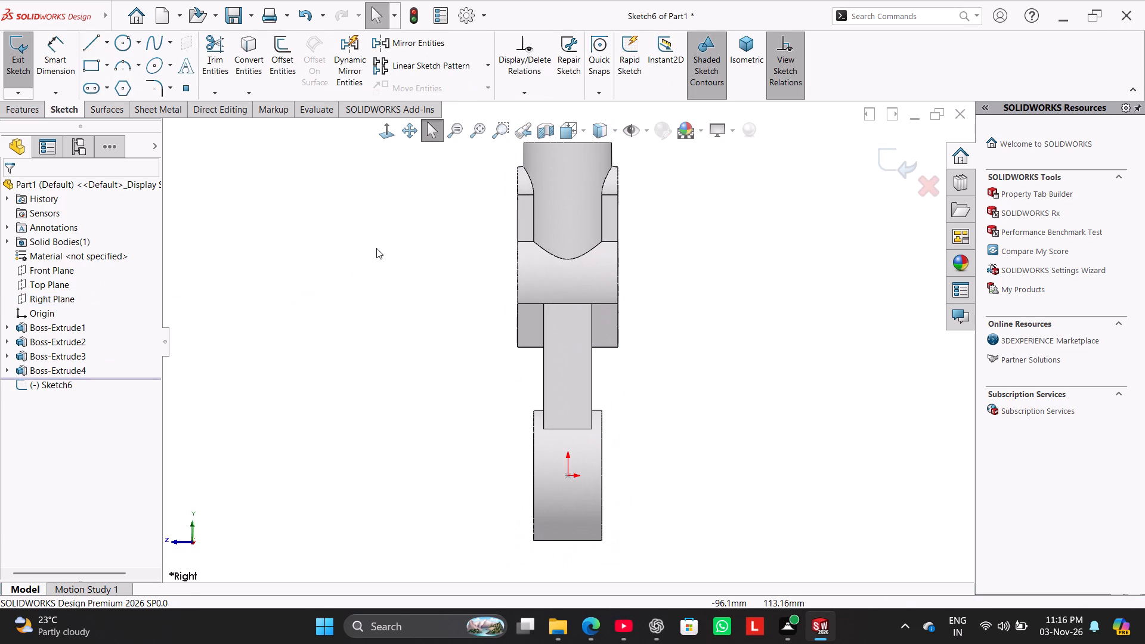
{"action": "left_click", "coordinate": [122, 42]}
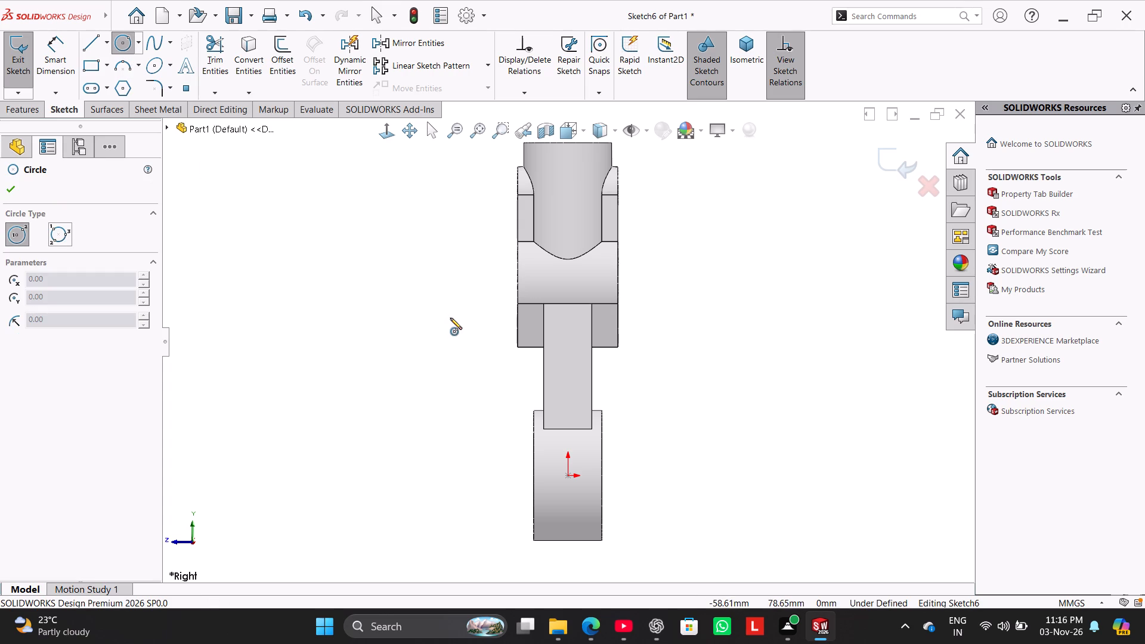
{"action": "left_click", "coordinate": [569, 283]}
{"action": "left_click", "coordinate": [578, 328]}
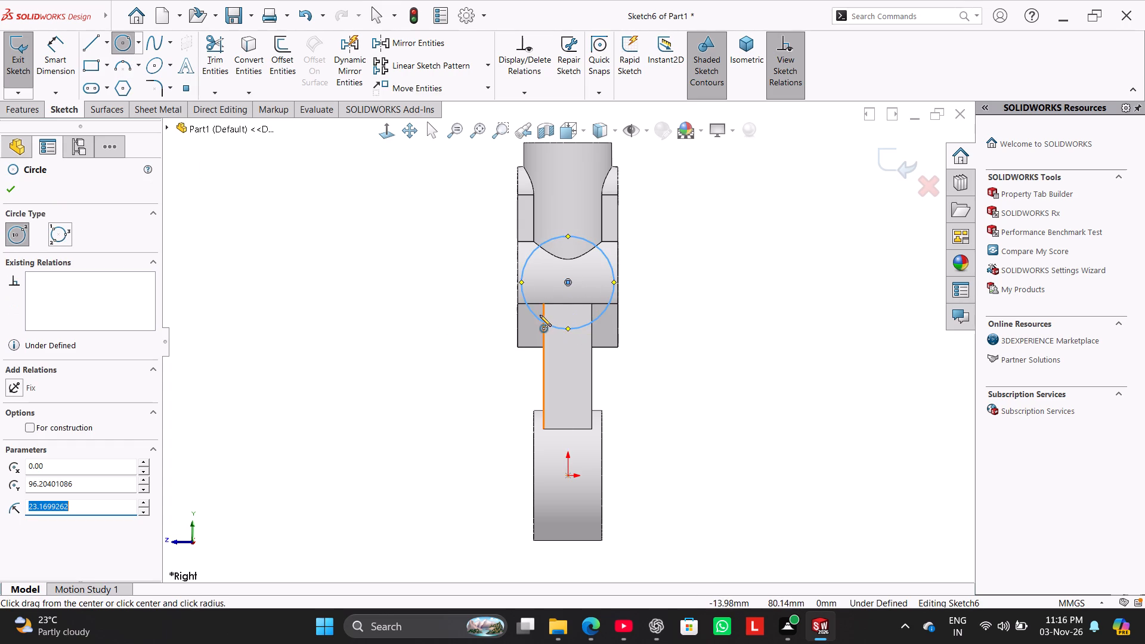
{"action": "left_click", "coordinate": [566, 279]}
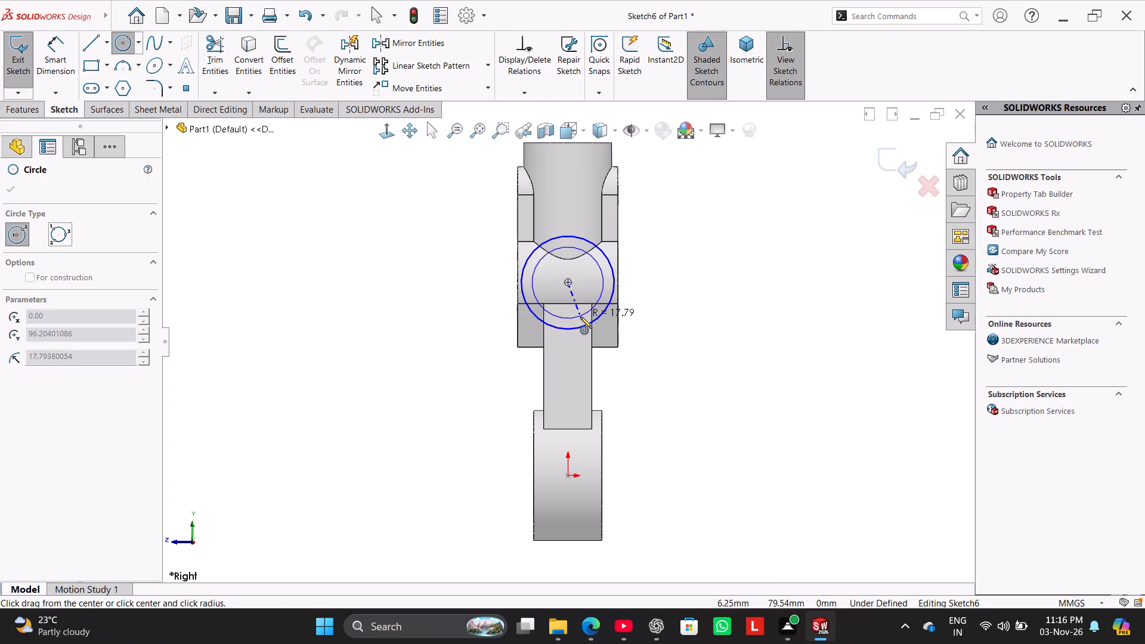
{"action": "left_click", "coordinate": [580, 317]}
Dimension the circles' centre 96 mm above the origin.
{"action": "left_click_drag", "start_coordinate": [55, 57], "coordinate": [62, 70]}
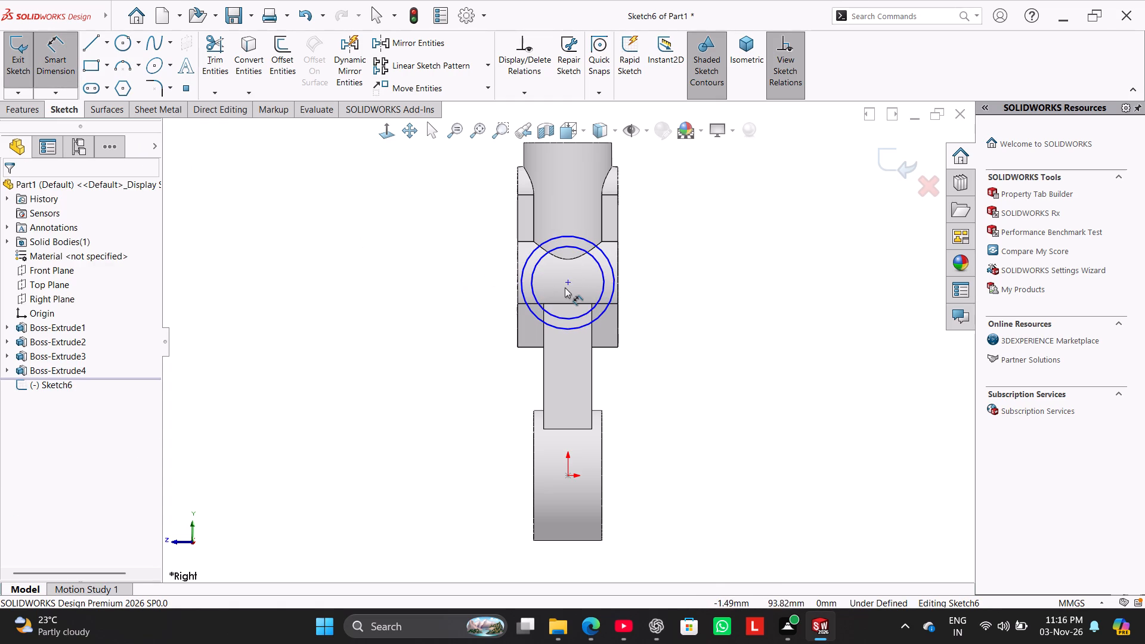
{"action": "left_click", "coordinate": [568, 284]}
{"action": "left_click", "coordinate": [569, 478]}
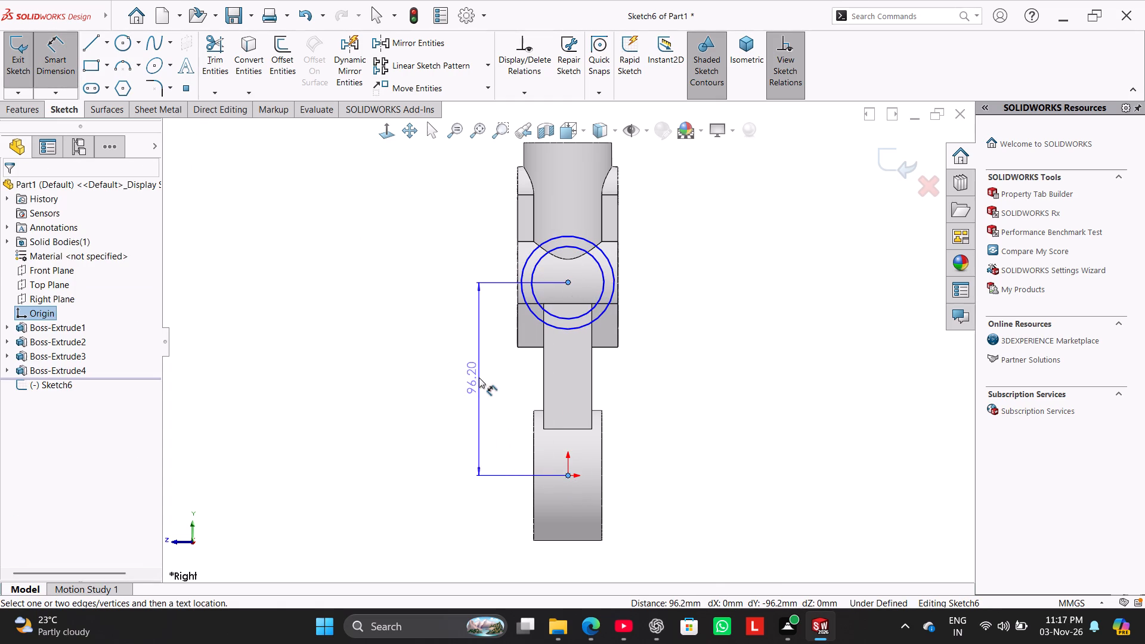
{"action": "left_click", "coordinate": [479, 377]}
{"action": "type", "text": "96"}
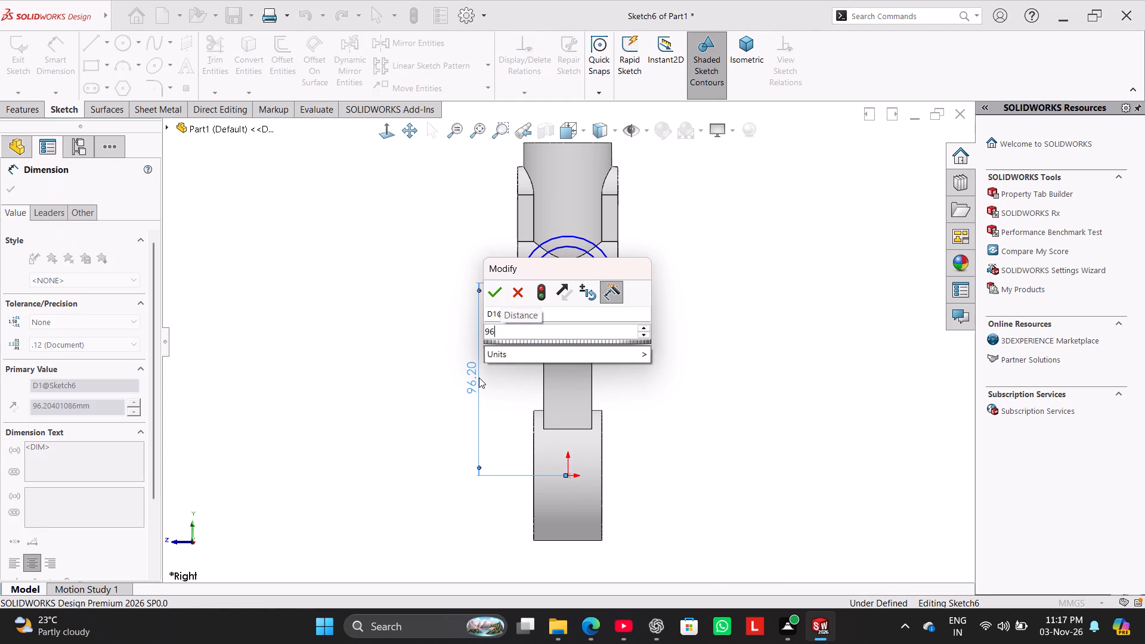
{"action": "key", "text": "Return"}
Draw a vertical centerline from the circles' centre down to the origin.
{"action": "left_click", "coordinate": [106, 38]}
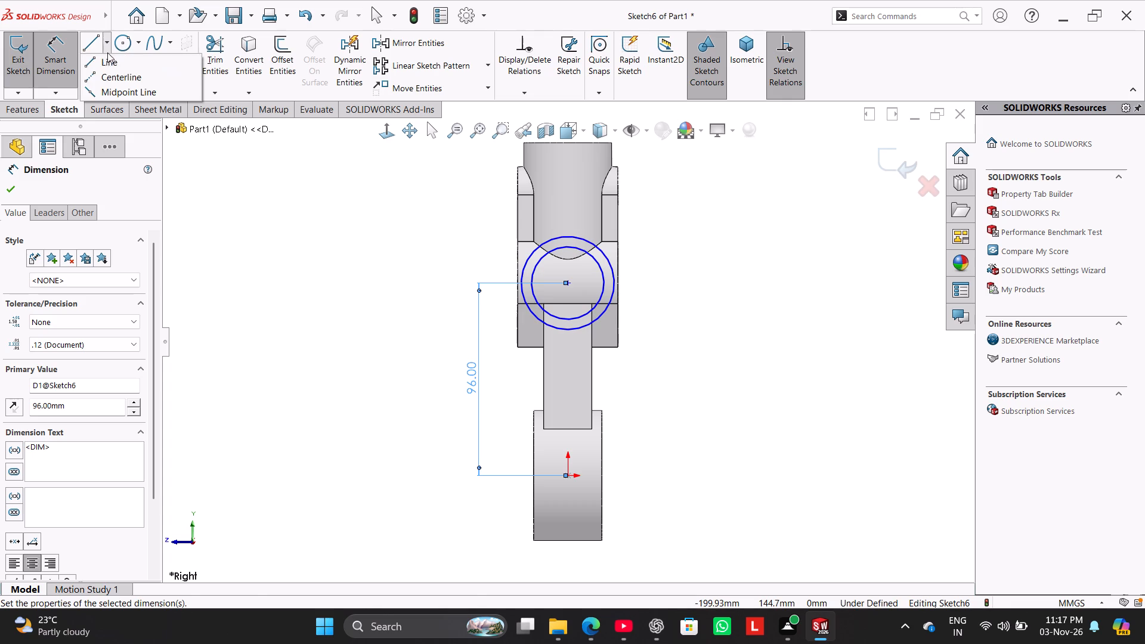
{"action": "left_click", "coordinate": [117, 75]}
{"action": "left_click", "coordinate": [565, 280]}
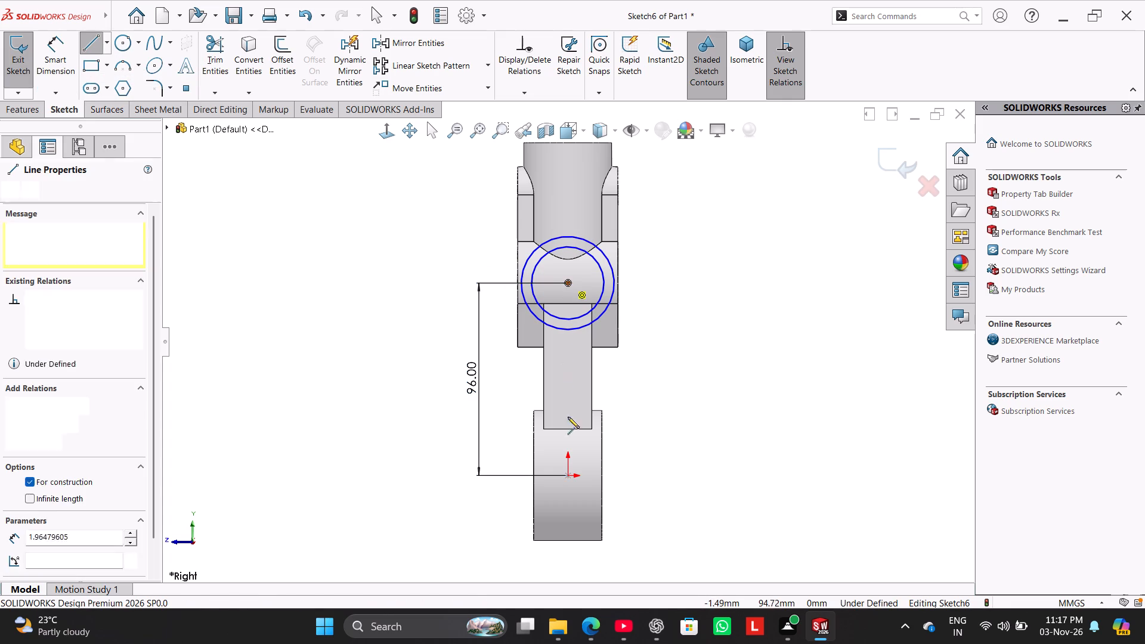
{"action": "left_click", "coordinate": [568, 474]}
{"action": "right_click", "coordinate": [640, 358]}
{"action": "left_click", "coordinate": [656, 364]}
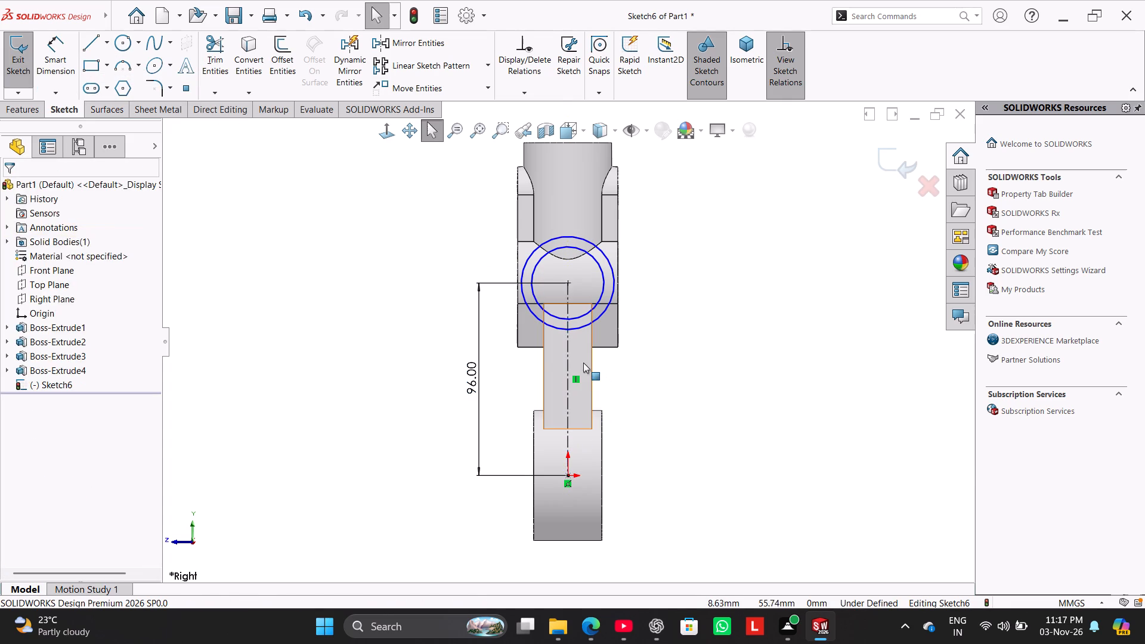
Dimension the outer circle's diameter as 28 mm and the inner circle's diameter as 10 mm.
{"action": "left_click", "coordinate": [68, 58]}
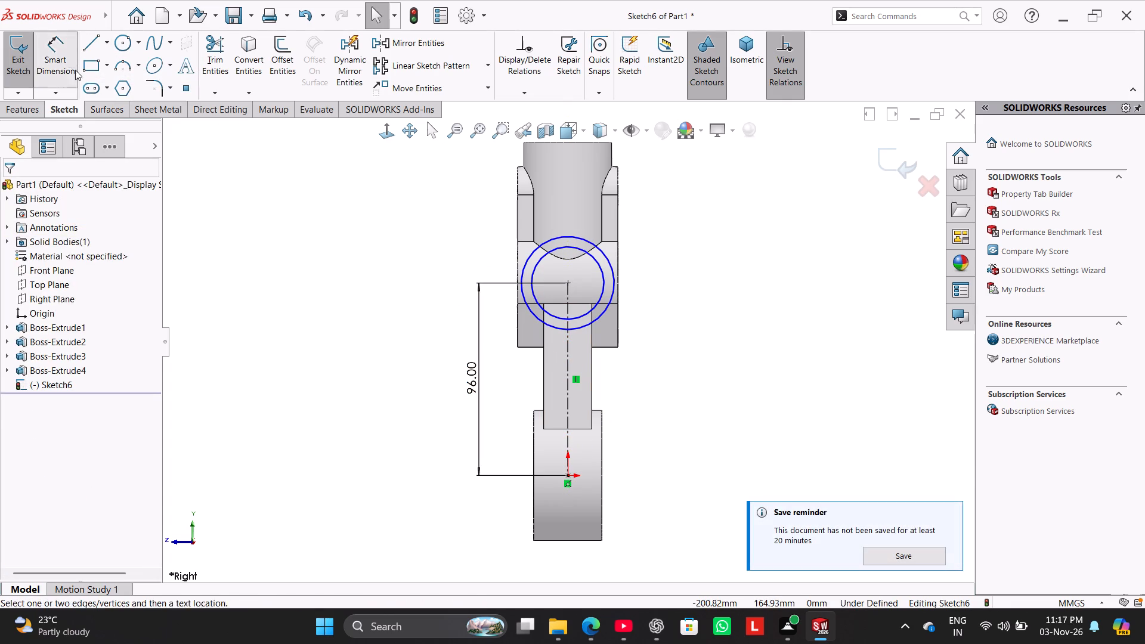
{"action": "left_click", "coordinate": [567, 237]}
{"action": "left_click", "coordinate": [652, 209]}
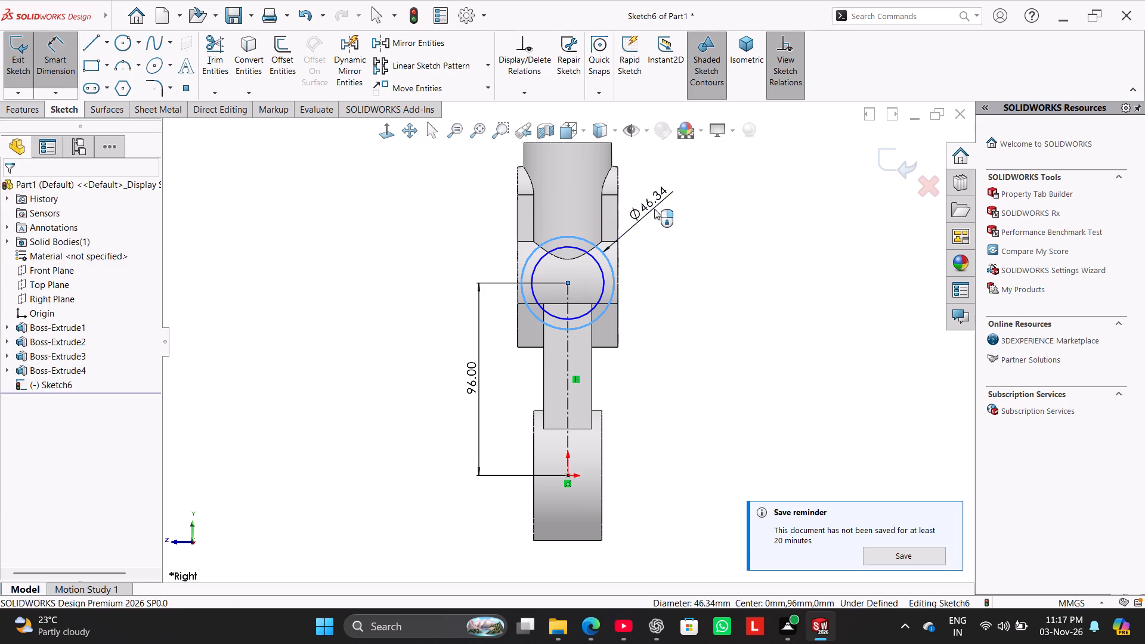
{"action": "type", "text": "28"}
{"action": "key", "text": "Return"}
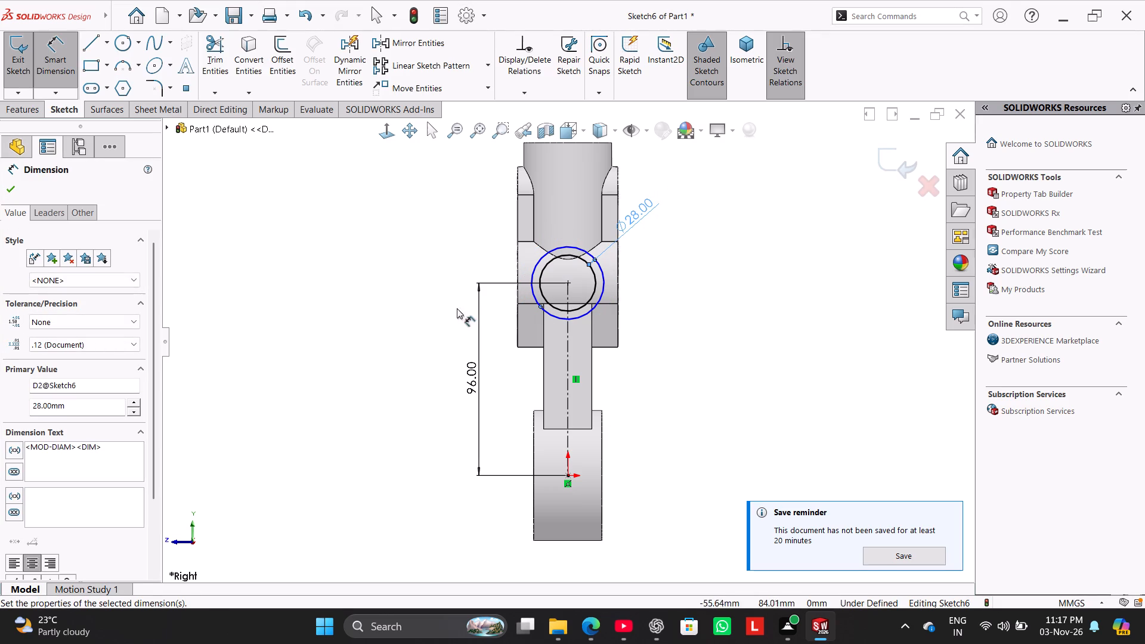
{"action": "left_click", "coordinate": [604, 296]}
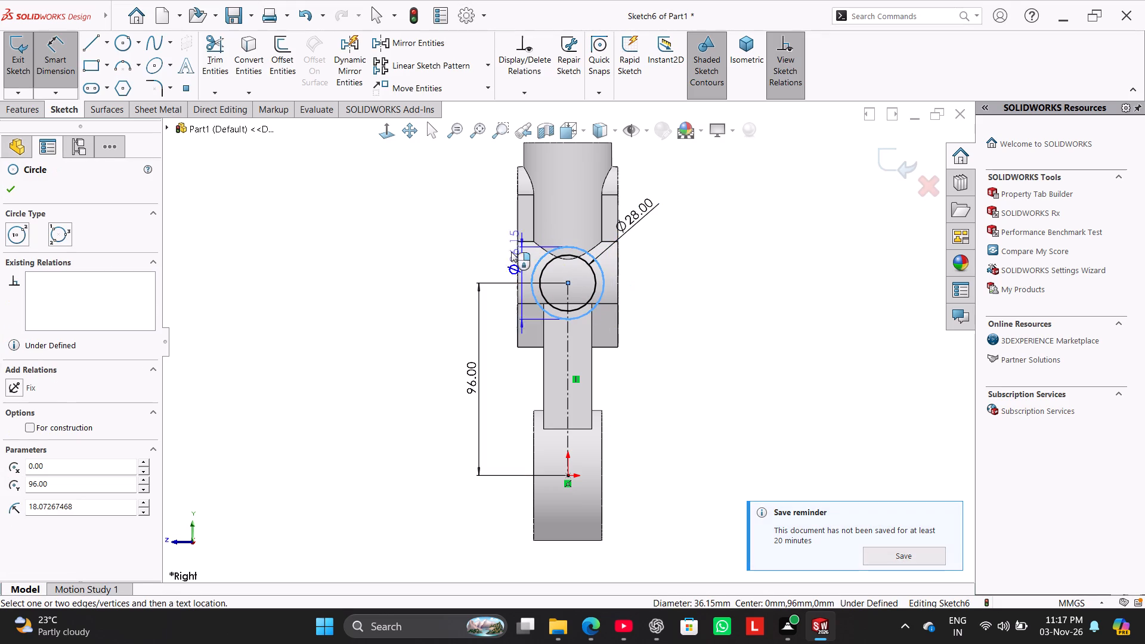
{"action": "left_click", "coordinate": [459, 226]}
{"action": "type", "text": "10"}
{"action": "key", "text": "Return"}
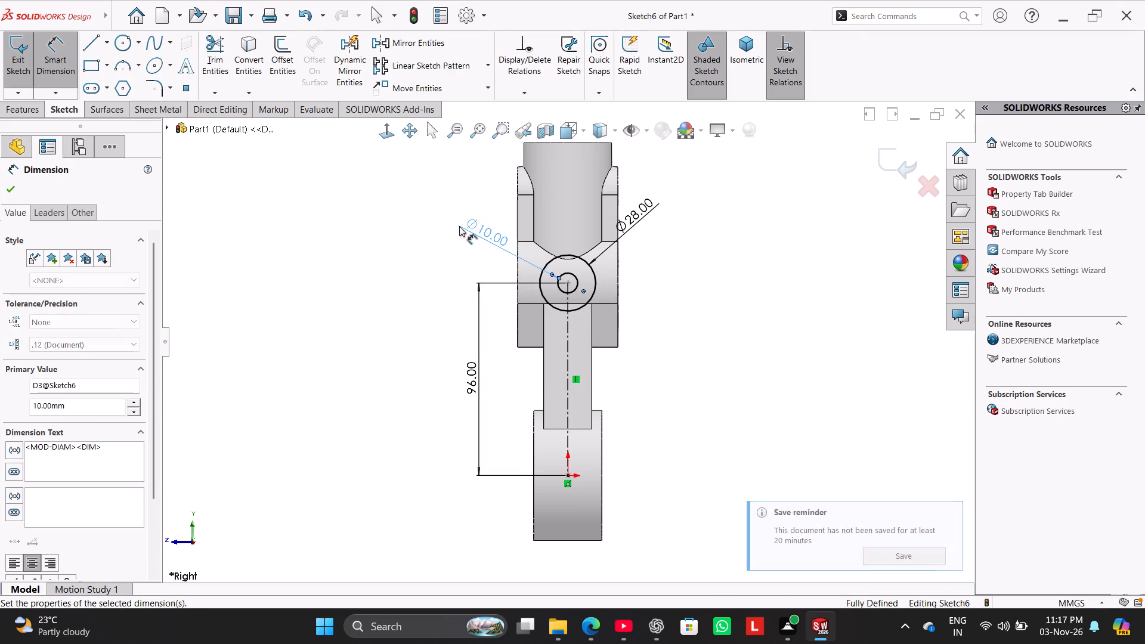
{"action": "right_click", "coordinate": [735, 234]}
{"action": "left_click", "coordinate": [784, 270]}
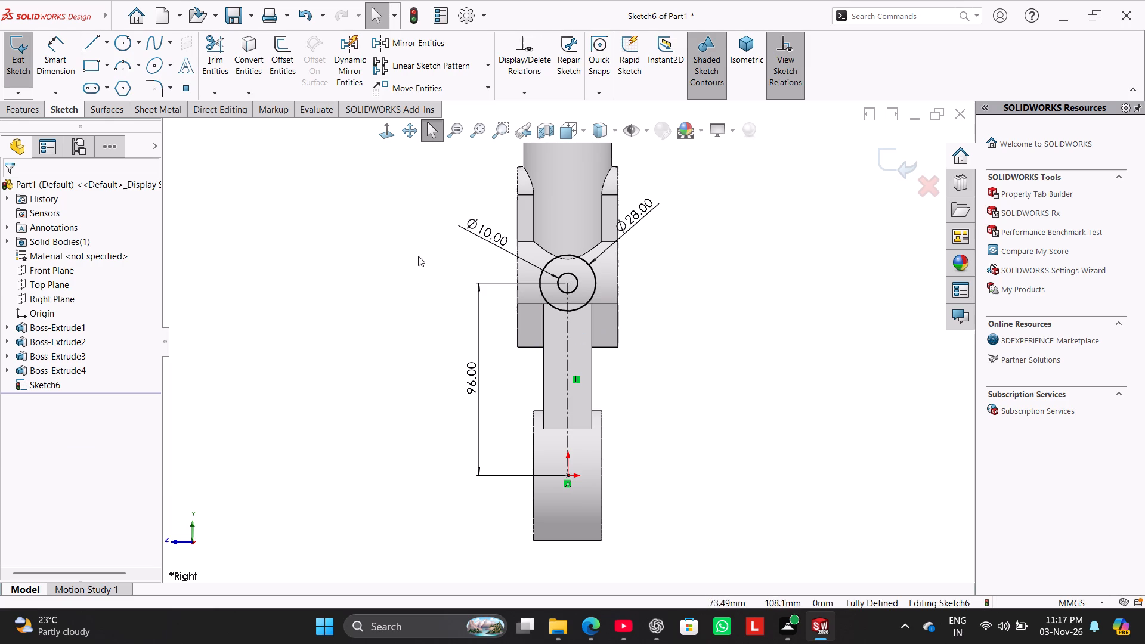
Set up a boss extrusion of the two-circle sketch starting from a 50 mm offset, ending Up To Next with its direction reversed.
{"action": "middle_click_drag", "start_coordinate": [415, 252], "coordinate": [483, 266]}
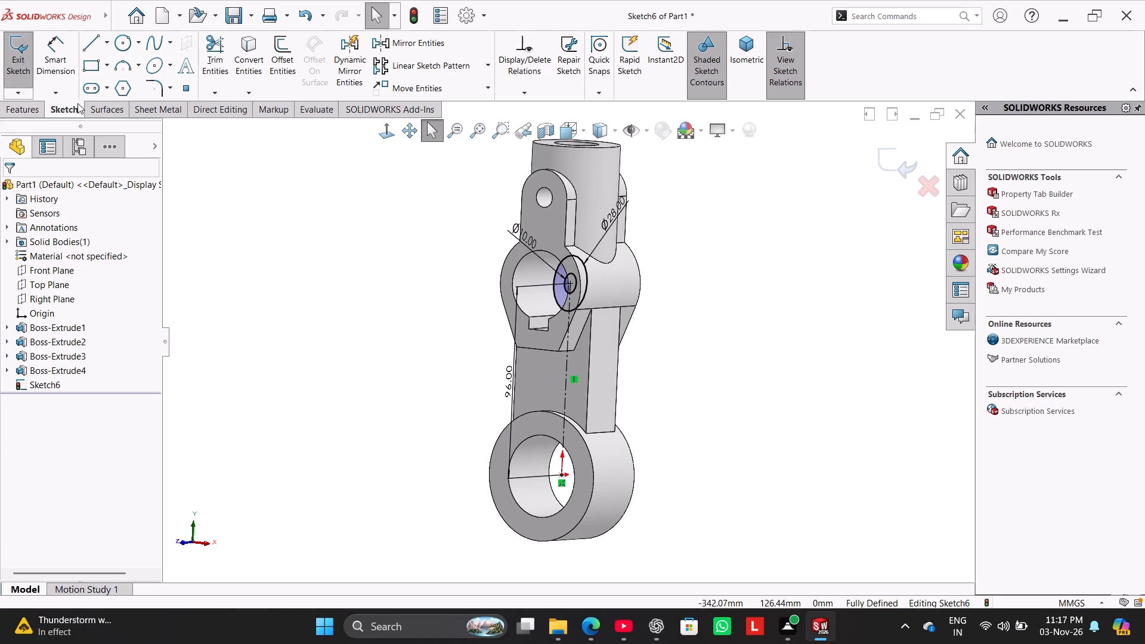
{"action": "left_click", "coordinate": [28, 107]}
{"action": "left_click", "coordinate": [32, 63]}
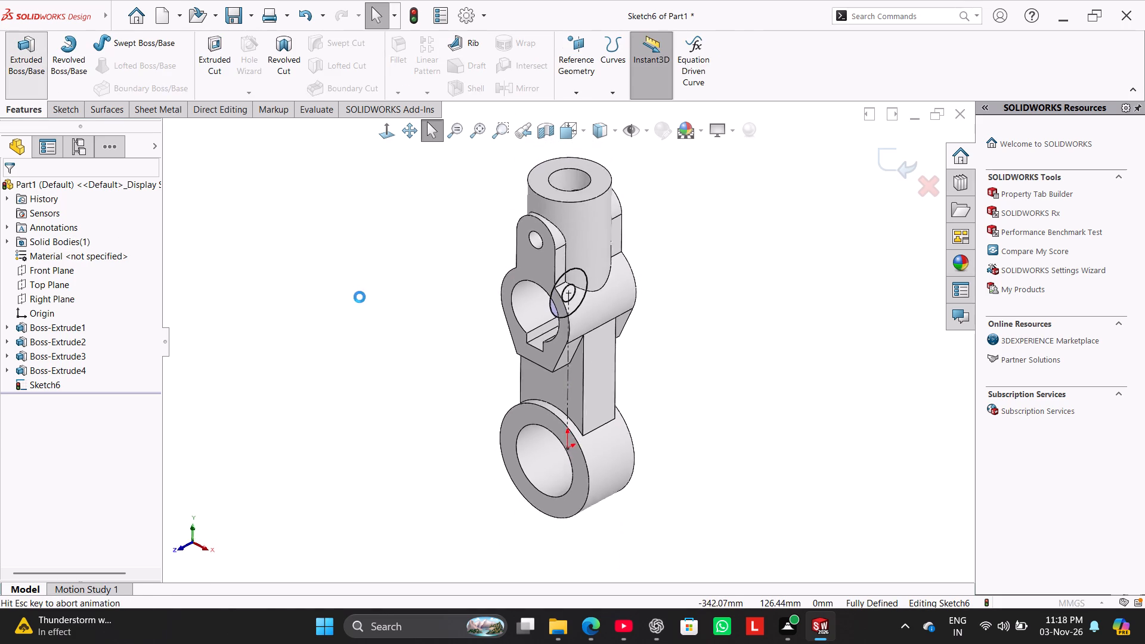
{"action": "middle_click_drag", "start_coordinate": [366, 299], "coordinate": [398, 293]}
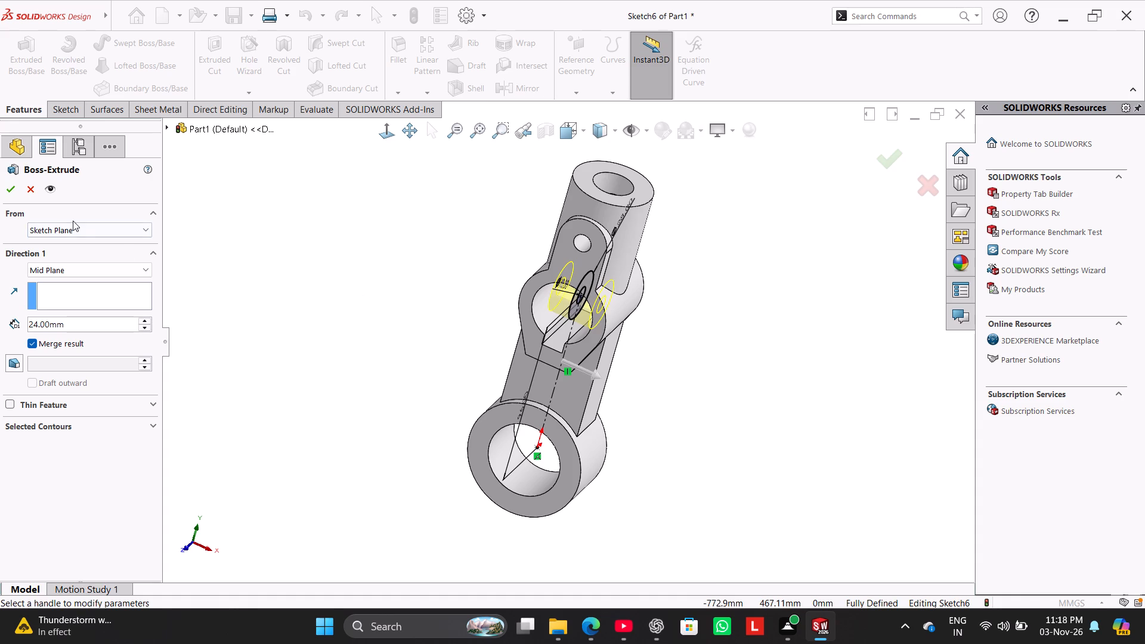
{"action": "left_click", "coordinate": [79, 230]}
{"action": "left_click", "coordinate": [86, 275]}
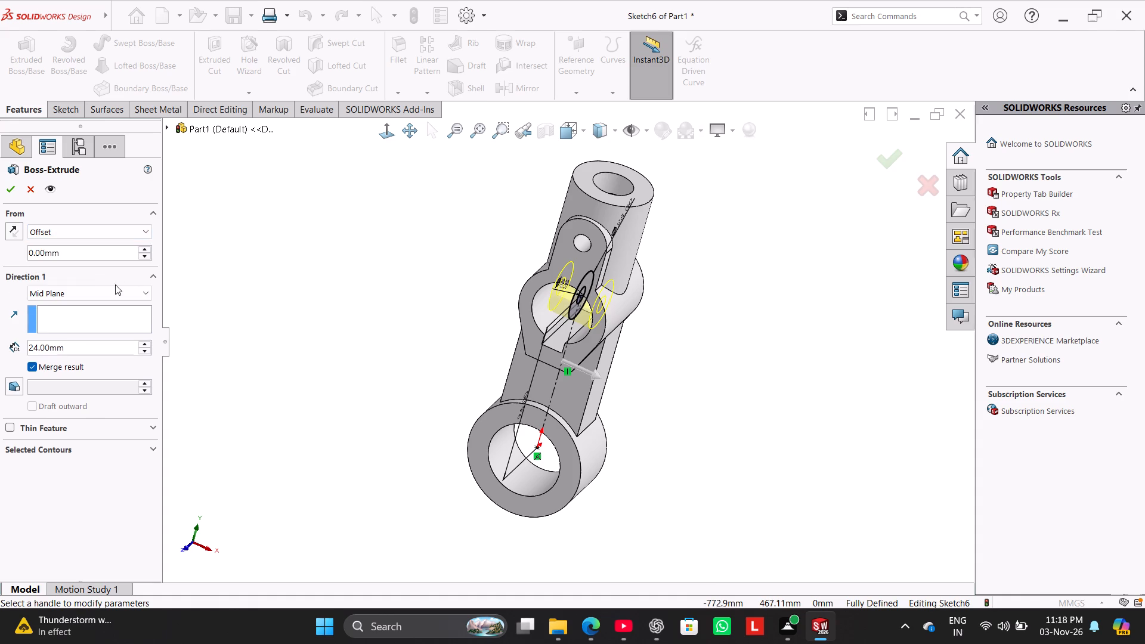
{"action": "double_click", "coordinate": [82, 250]}
{"action": "type", "text": "50"}
{"action": "key", "text": "Return"}
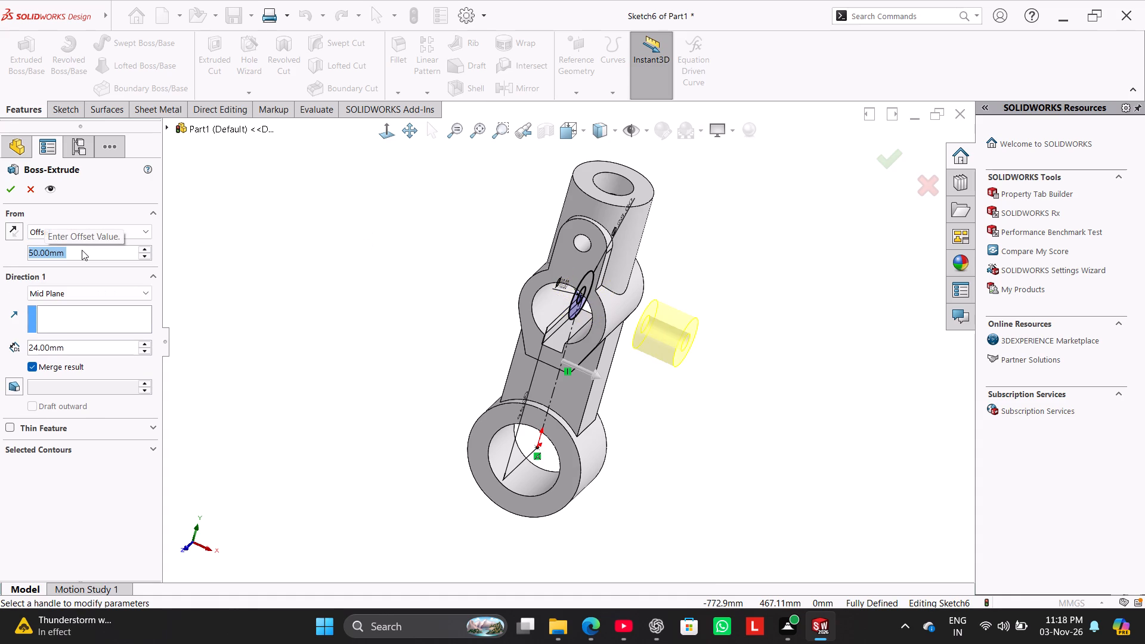
{"action": "left_click", "coordinate": [67, 295]}
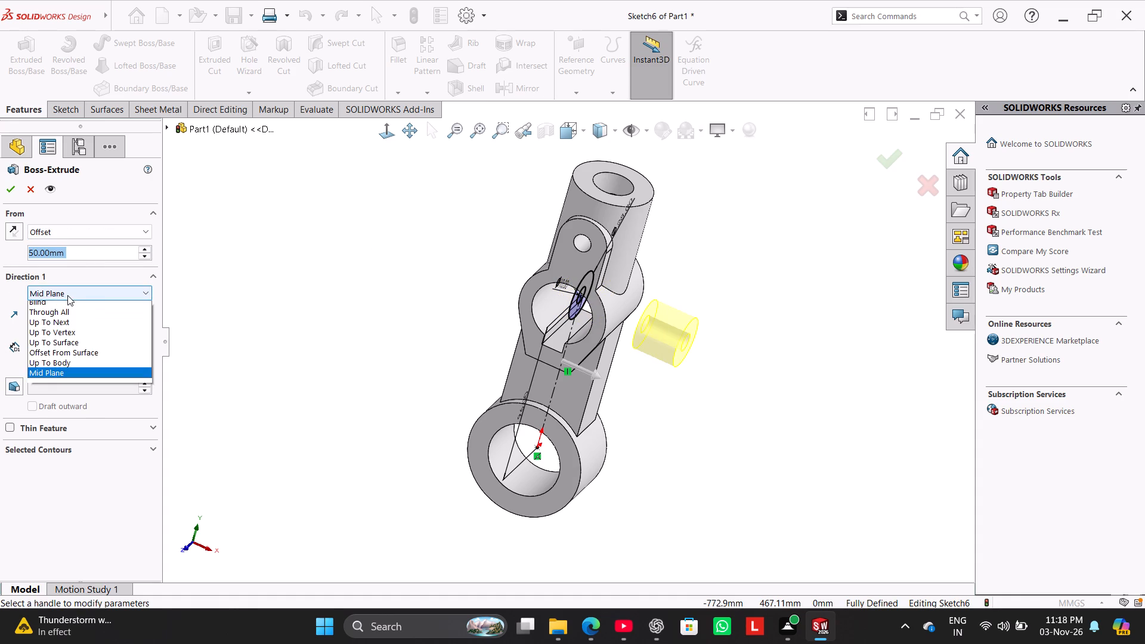
{"action": "left_click", "coordinate": [73, 322]}
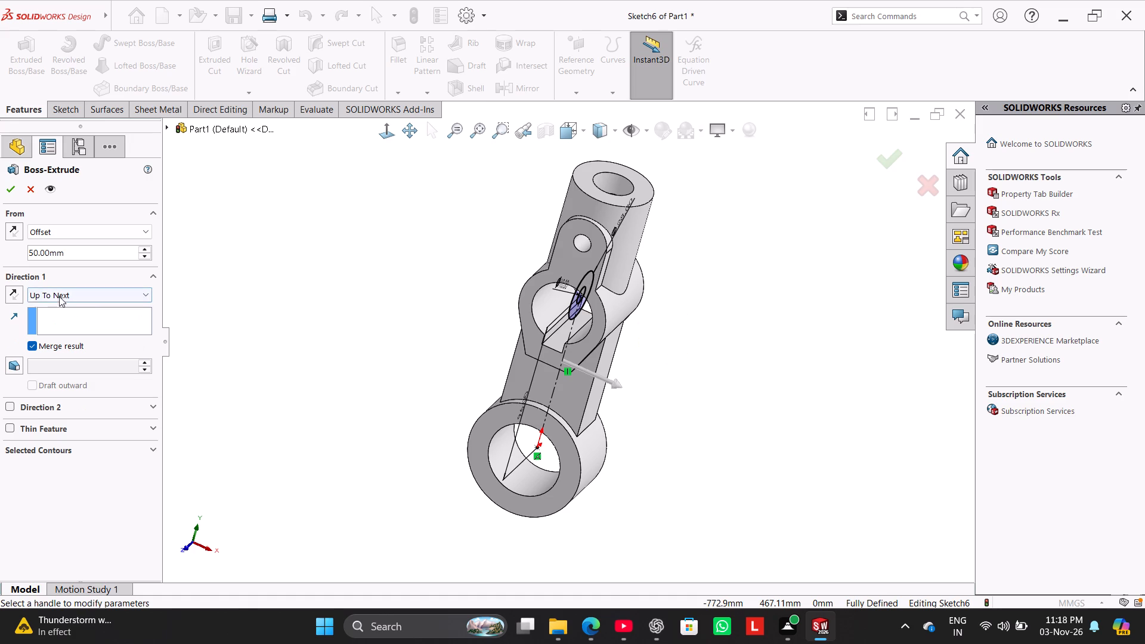
{"action": "left_click", "coordinate": [8, 299]}
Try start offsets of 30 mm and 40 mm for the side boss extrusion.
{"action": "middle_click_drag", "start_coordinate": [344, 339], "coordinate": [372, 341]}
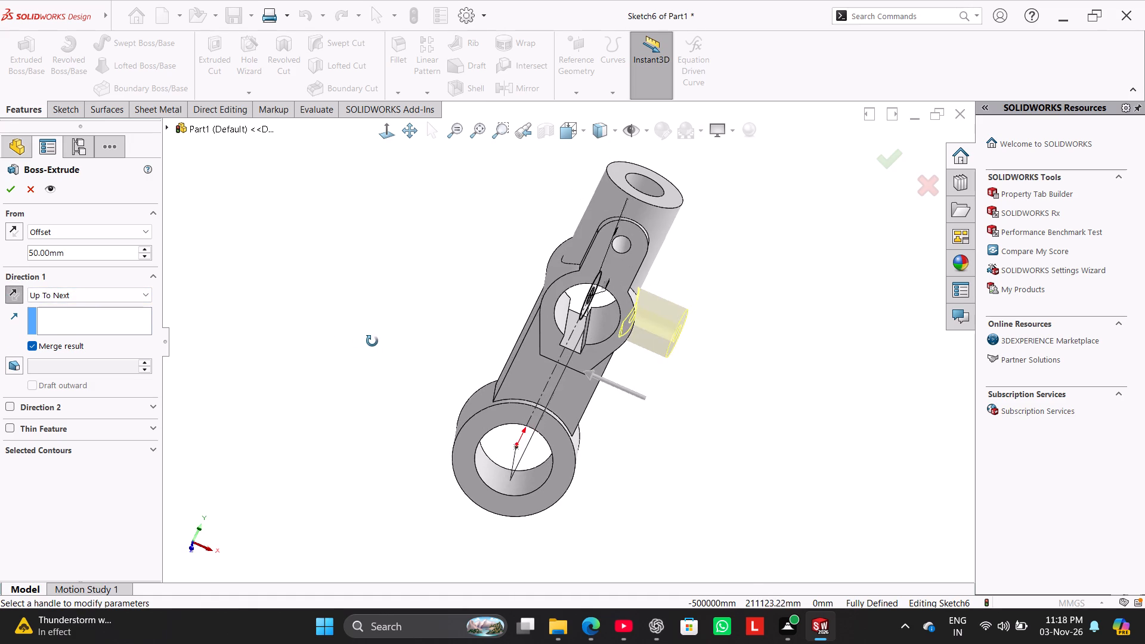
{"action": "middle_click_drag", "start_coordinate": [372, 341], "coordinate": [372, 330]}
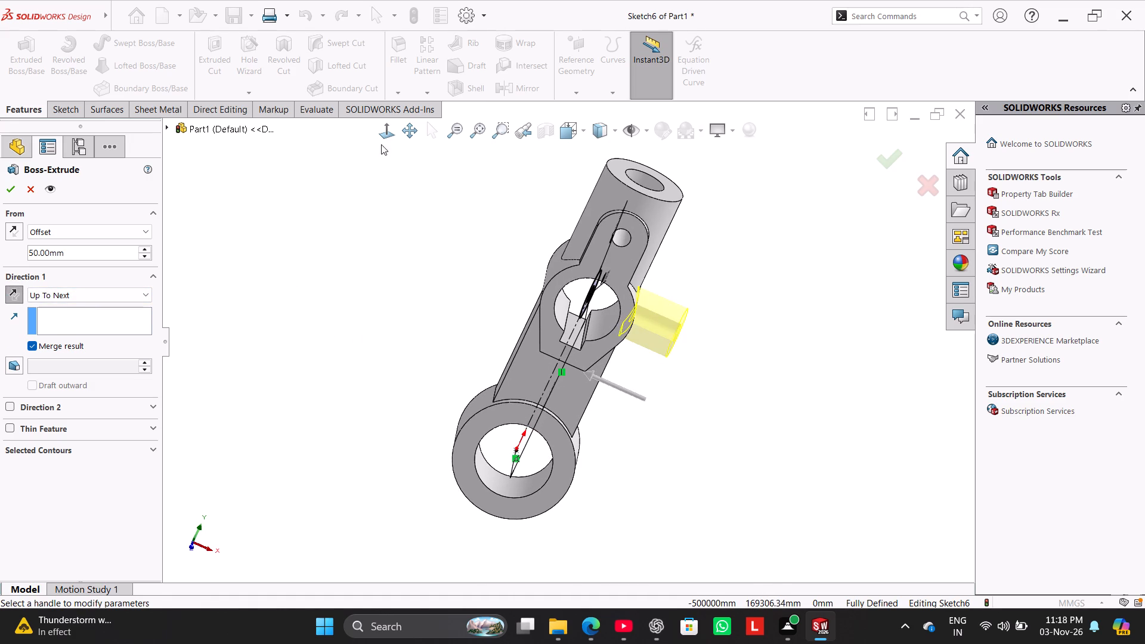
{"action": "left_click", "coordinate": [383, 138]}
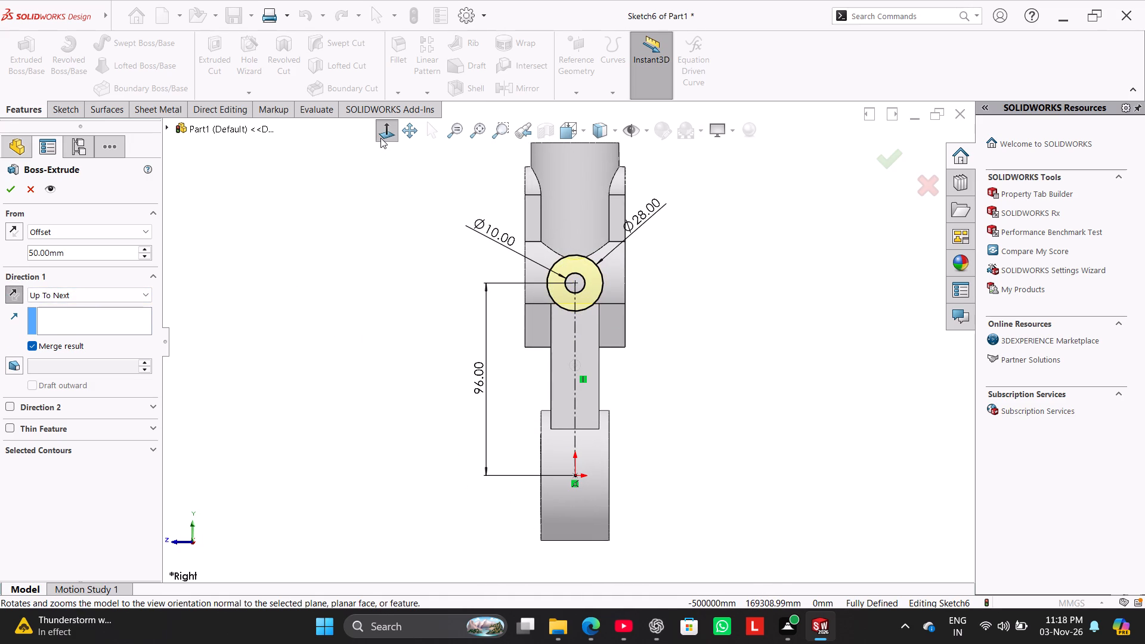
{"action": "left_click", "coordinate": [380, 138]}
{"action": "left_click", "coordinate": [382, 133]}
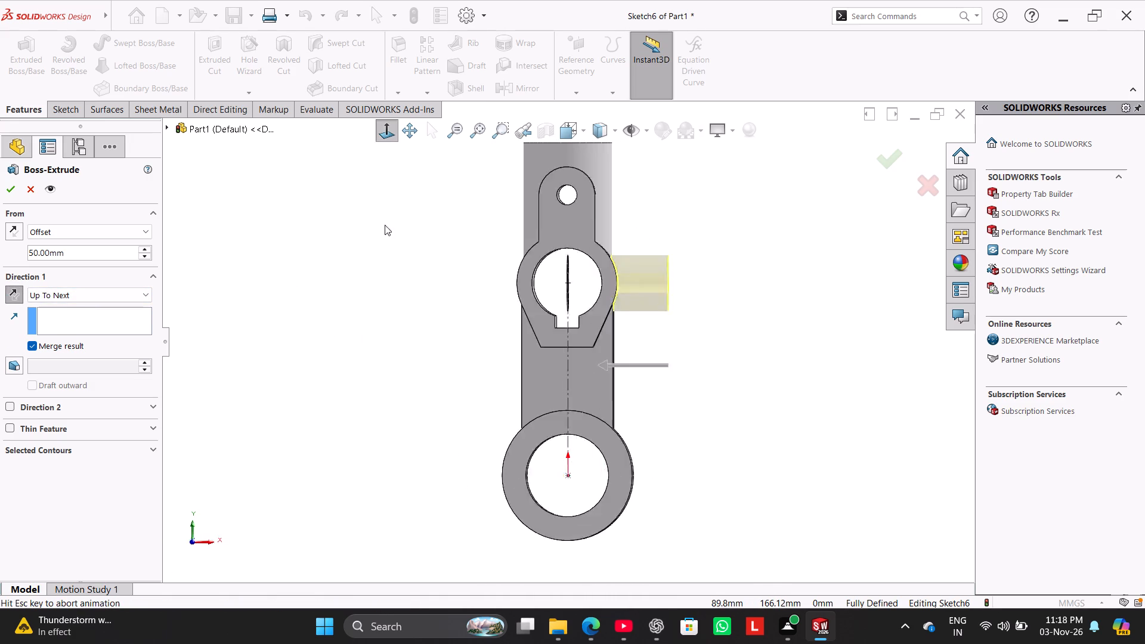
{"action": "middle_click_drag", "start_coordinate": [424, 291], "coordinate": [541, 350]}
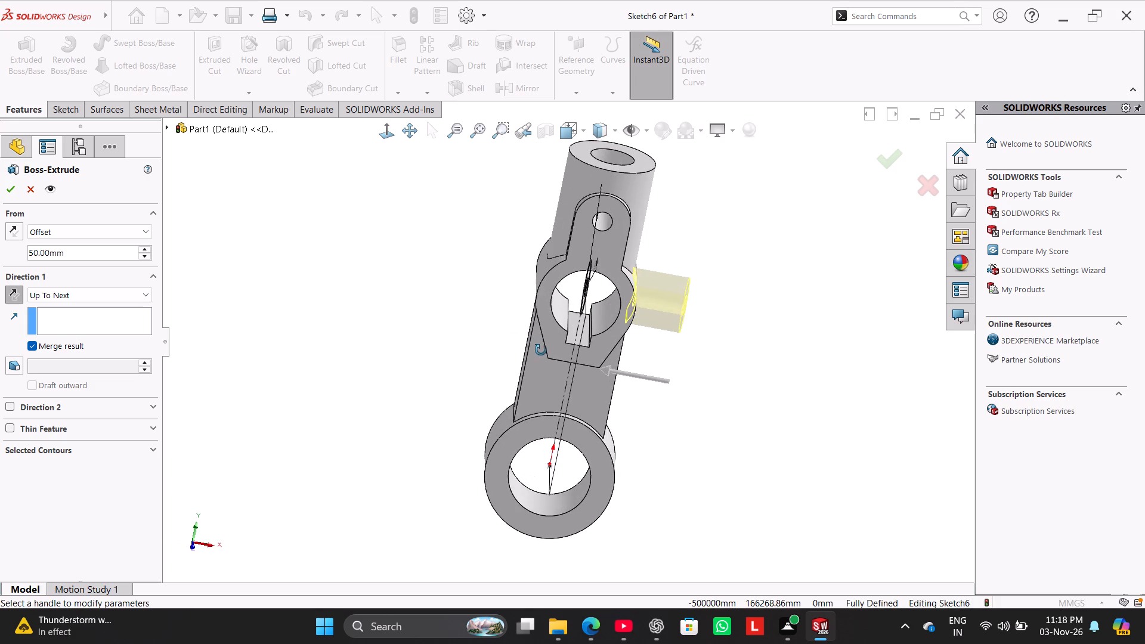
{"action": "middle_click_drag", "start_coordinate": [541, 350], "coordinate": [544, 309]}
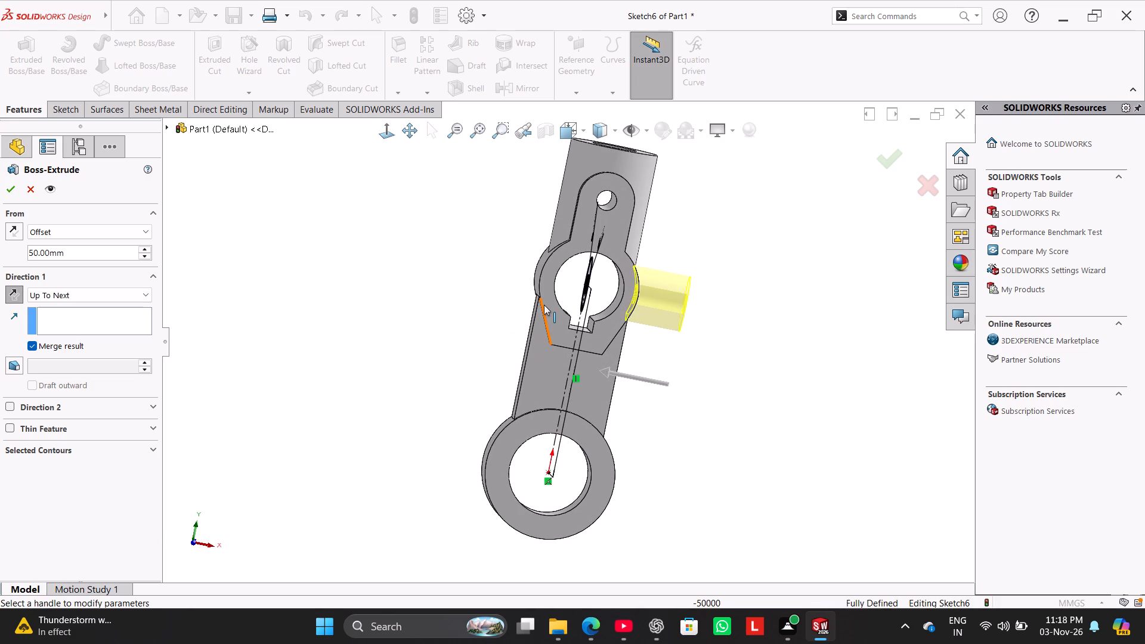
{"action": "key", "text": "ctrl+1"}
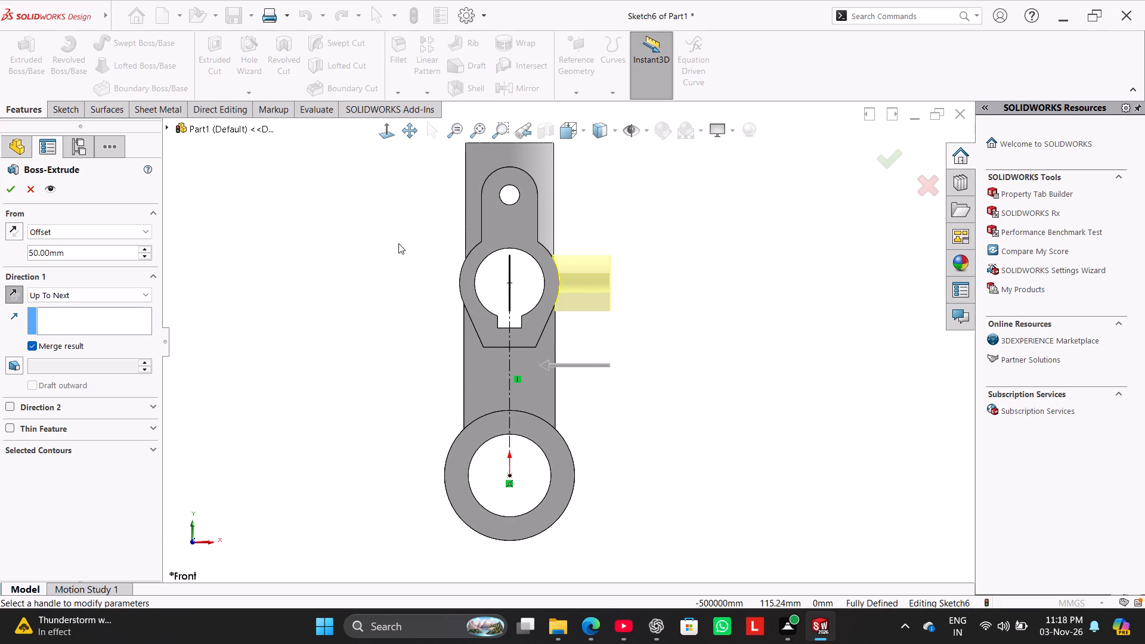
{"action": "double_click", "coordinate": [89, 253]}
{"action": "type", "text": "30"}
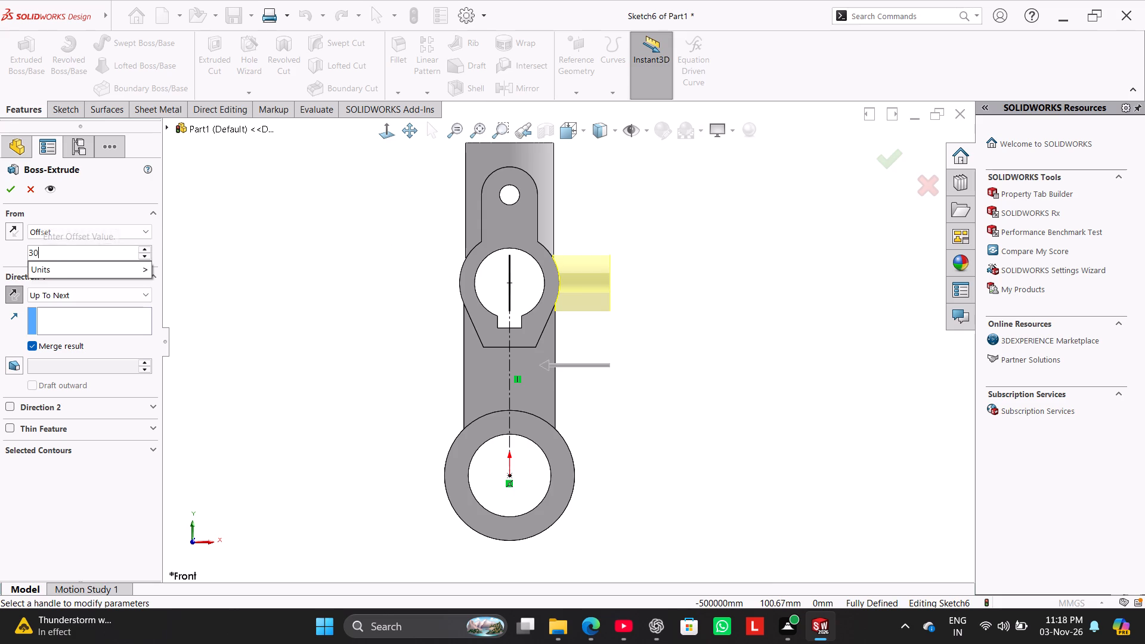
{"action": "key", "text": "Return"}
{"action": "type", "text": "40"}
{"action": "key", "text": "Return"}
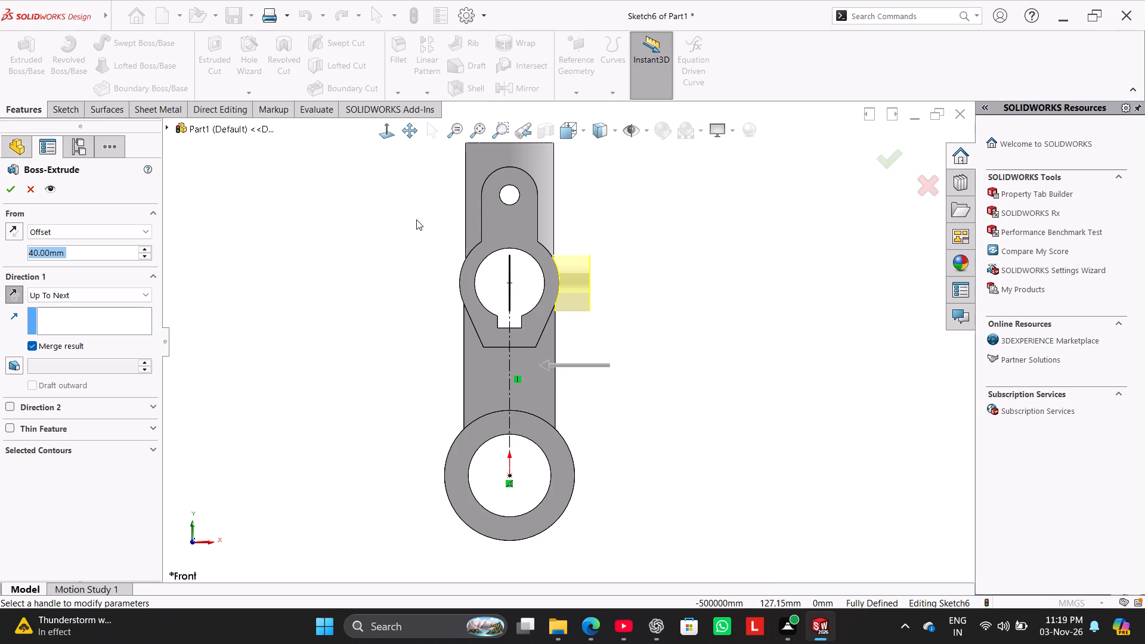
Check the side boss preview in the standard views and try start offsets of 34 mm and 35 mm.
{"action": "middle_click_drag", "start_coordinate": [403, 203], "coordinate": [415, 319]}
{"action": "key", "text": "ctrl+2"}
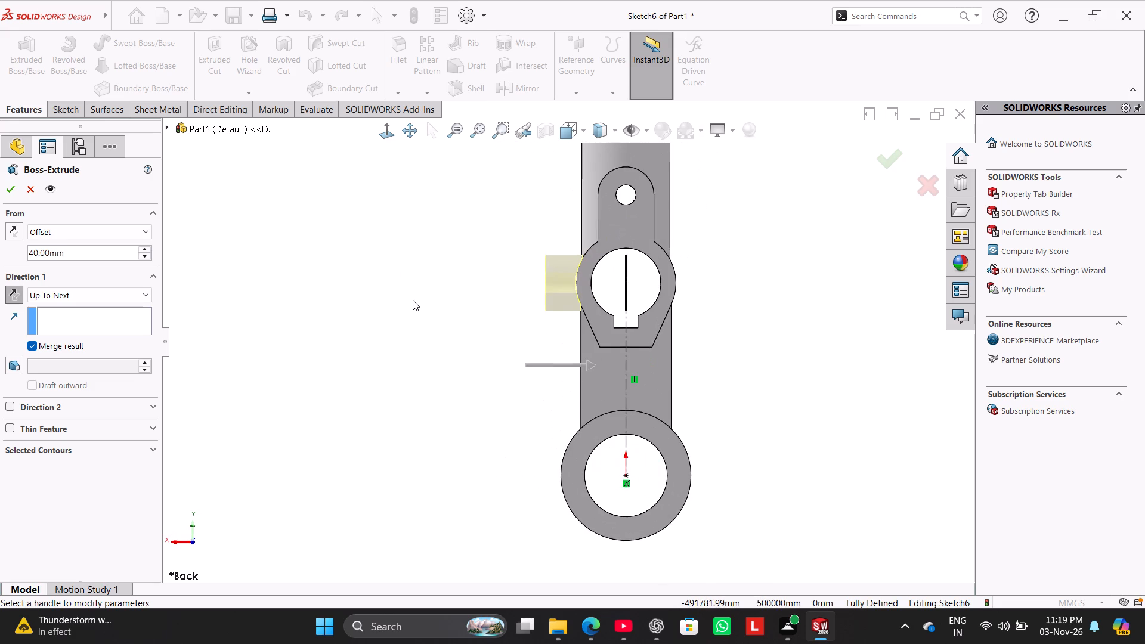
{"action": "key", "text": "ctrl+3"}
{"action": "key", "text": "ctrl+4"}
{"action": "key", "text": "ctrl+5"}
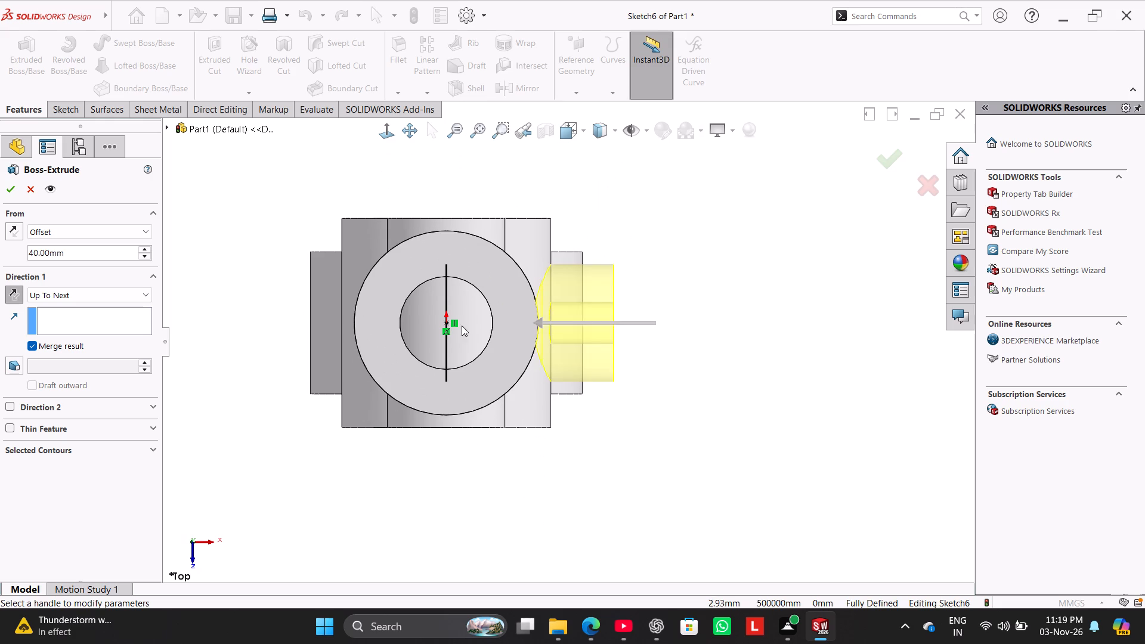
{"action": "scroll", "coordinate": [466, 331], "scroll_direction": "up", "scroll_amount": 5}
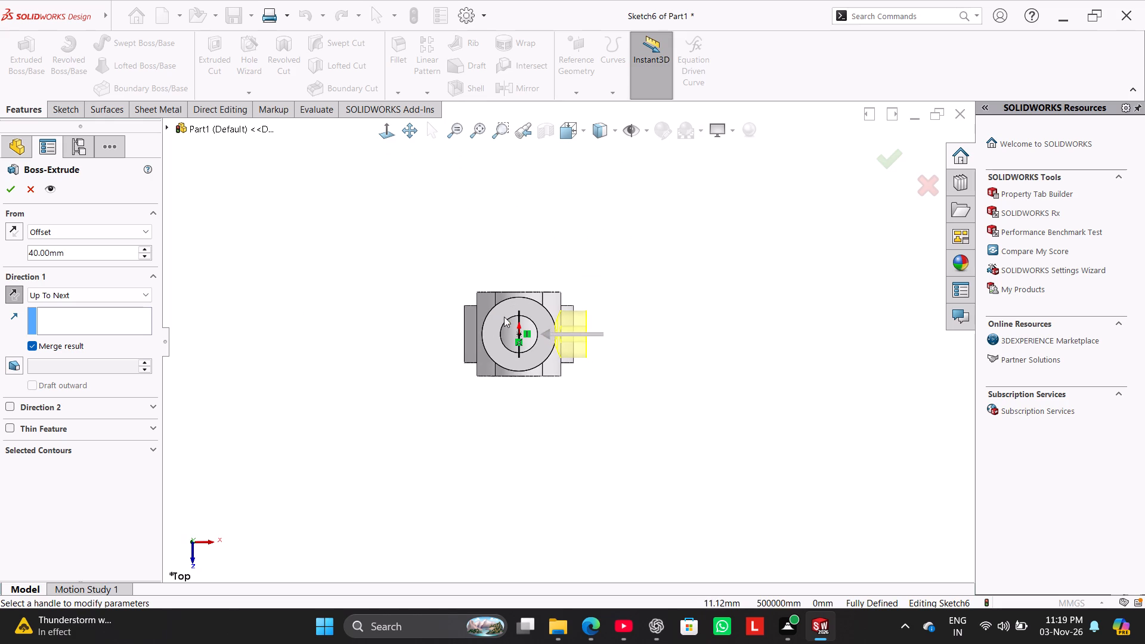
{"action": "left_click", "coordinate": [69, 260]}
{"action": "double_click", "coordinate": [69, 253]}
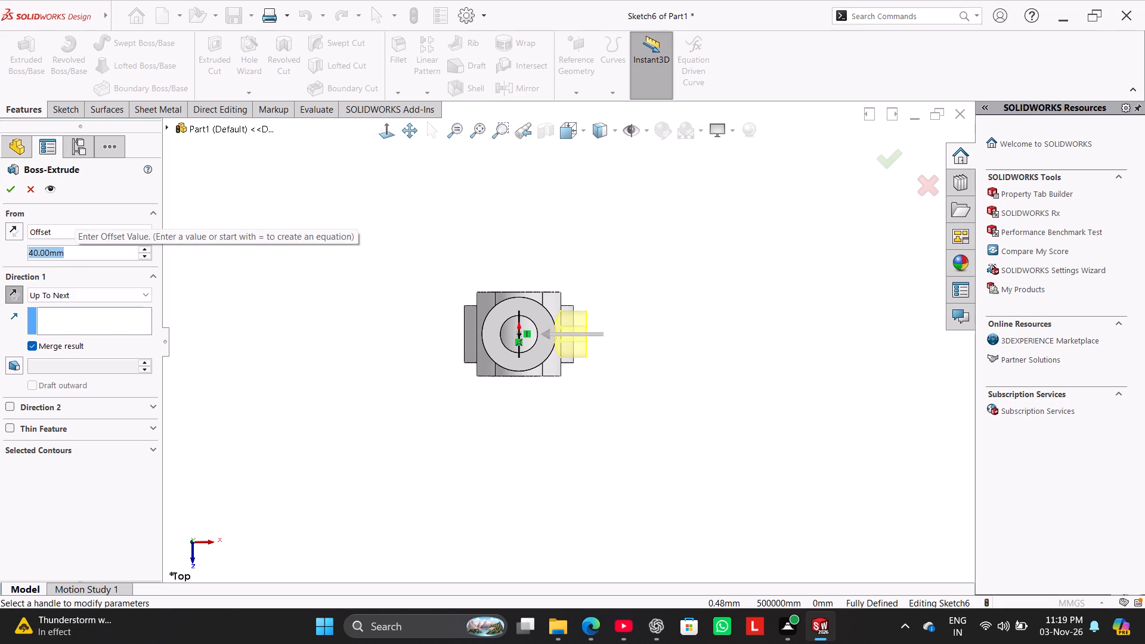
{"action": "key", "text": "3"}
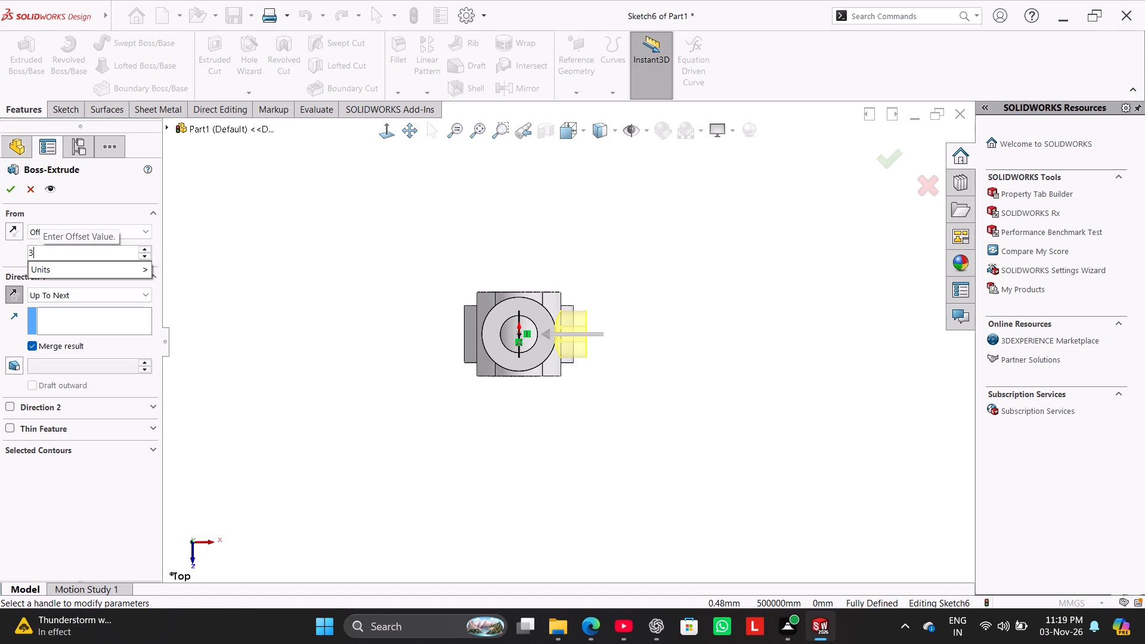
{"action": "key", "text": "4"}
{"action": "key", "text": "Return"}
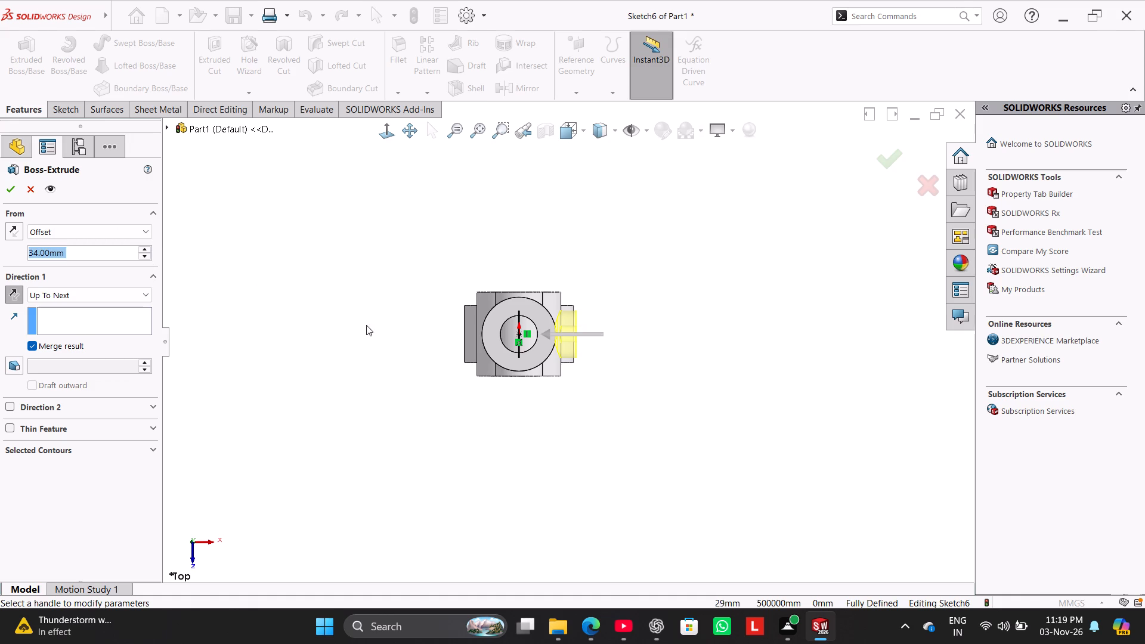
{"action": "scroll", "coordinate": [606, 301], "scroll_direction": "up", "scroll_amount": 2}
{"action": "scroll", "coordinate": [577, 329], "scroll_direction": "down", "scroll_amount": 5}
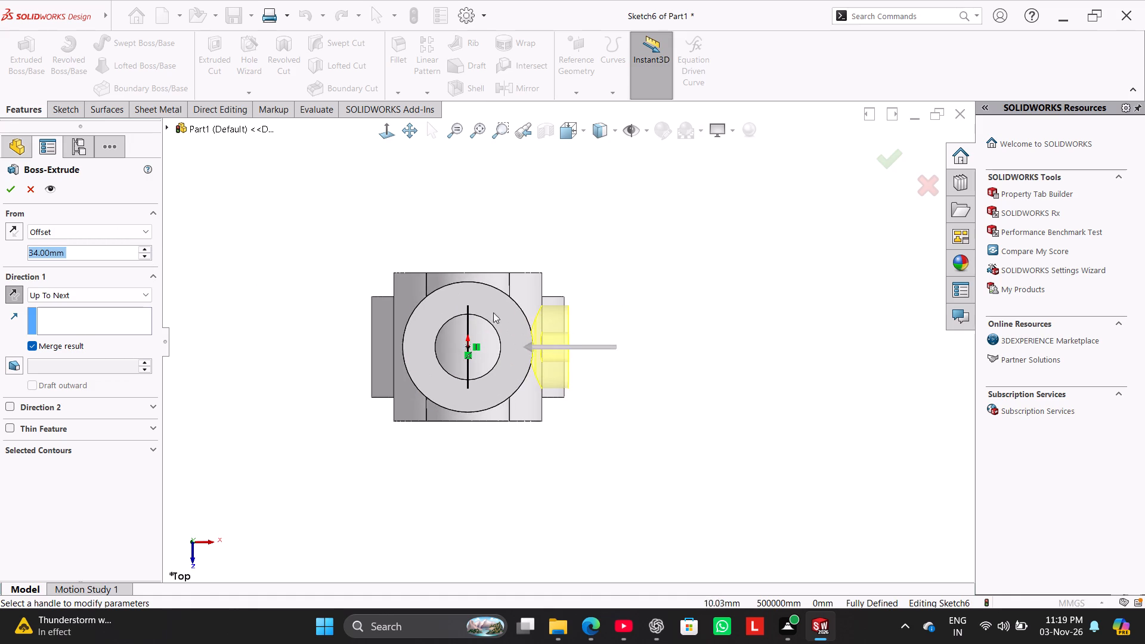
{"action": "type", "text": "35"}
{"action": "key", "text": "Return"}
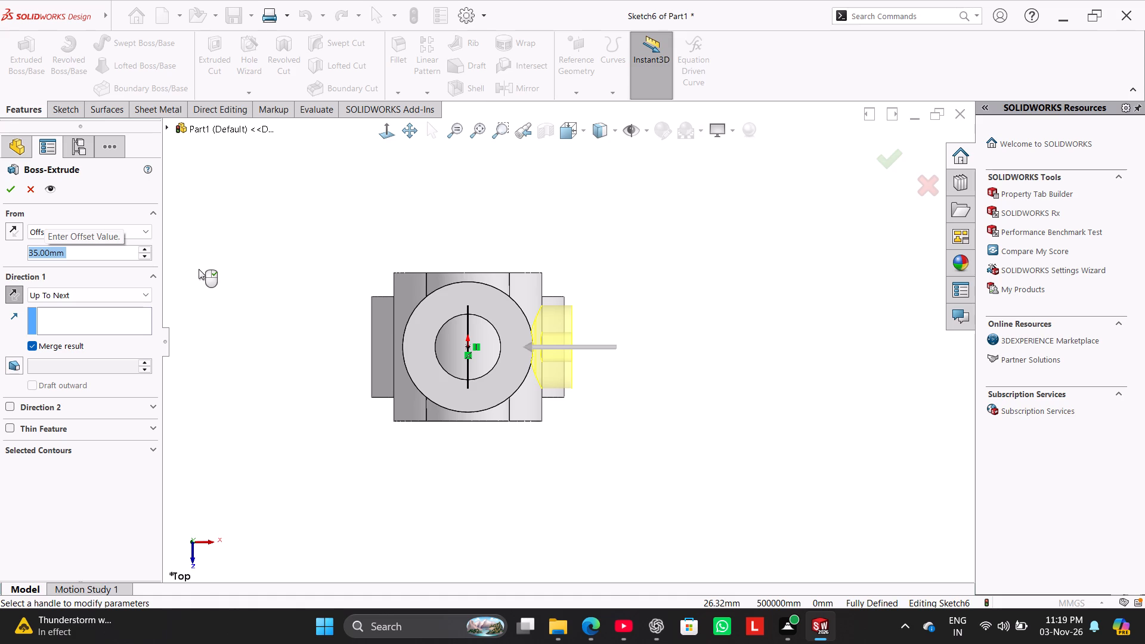
Set the side boss's start offset to 36 mm and complete the extrusion.
{"action": "type", "text": "36"}
{"action": "key", "text": "Return"}
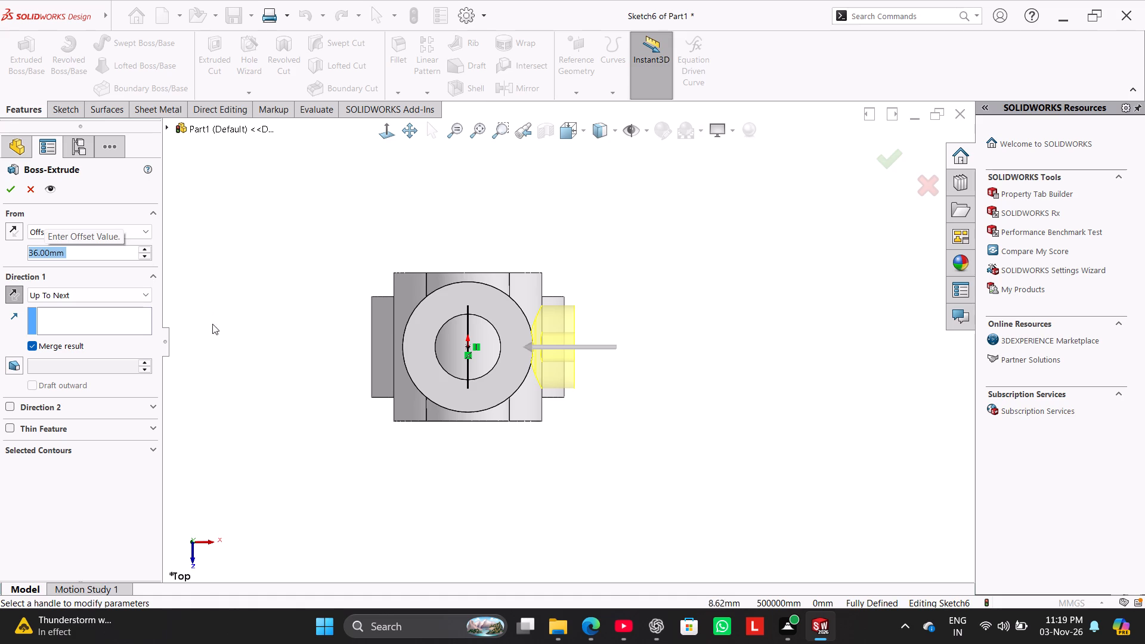
{"action": "left_click", "coordinate": [12, 189]}
{"action": "left_click", "coordinate": [335, 242]}
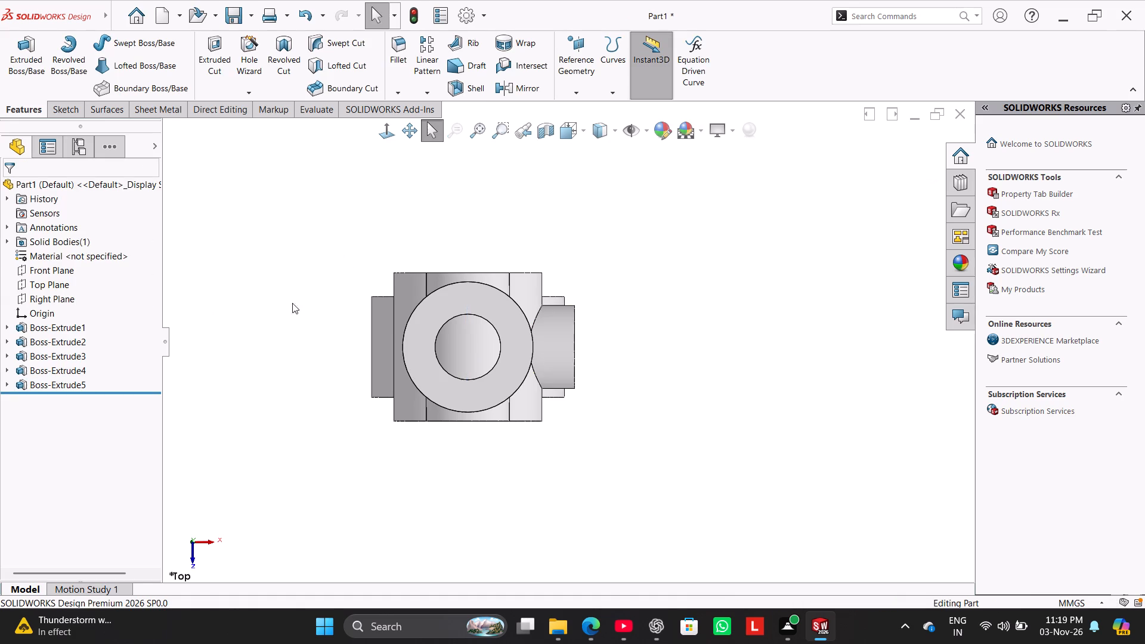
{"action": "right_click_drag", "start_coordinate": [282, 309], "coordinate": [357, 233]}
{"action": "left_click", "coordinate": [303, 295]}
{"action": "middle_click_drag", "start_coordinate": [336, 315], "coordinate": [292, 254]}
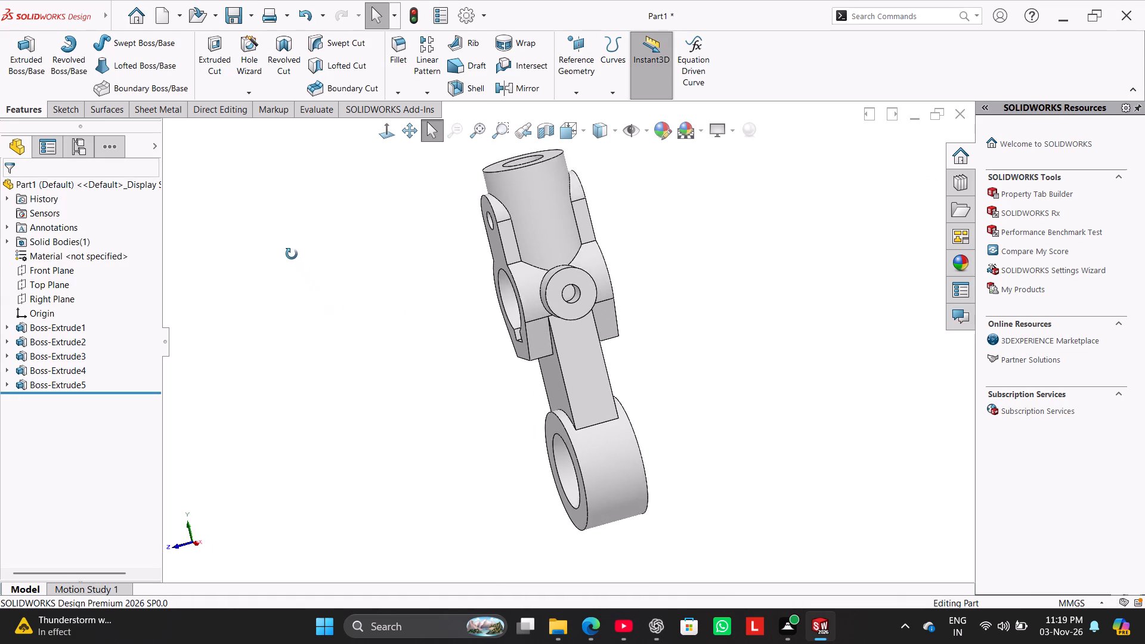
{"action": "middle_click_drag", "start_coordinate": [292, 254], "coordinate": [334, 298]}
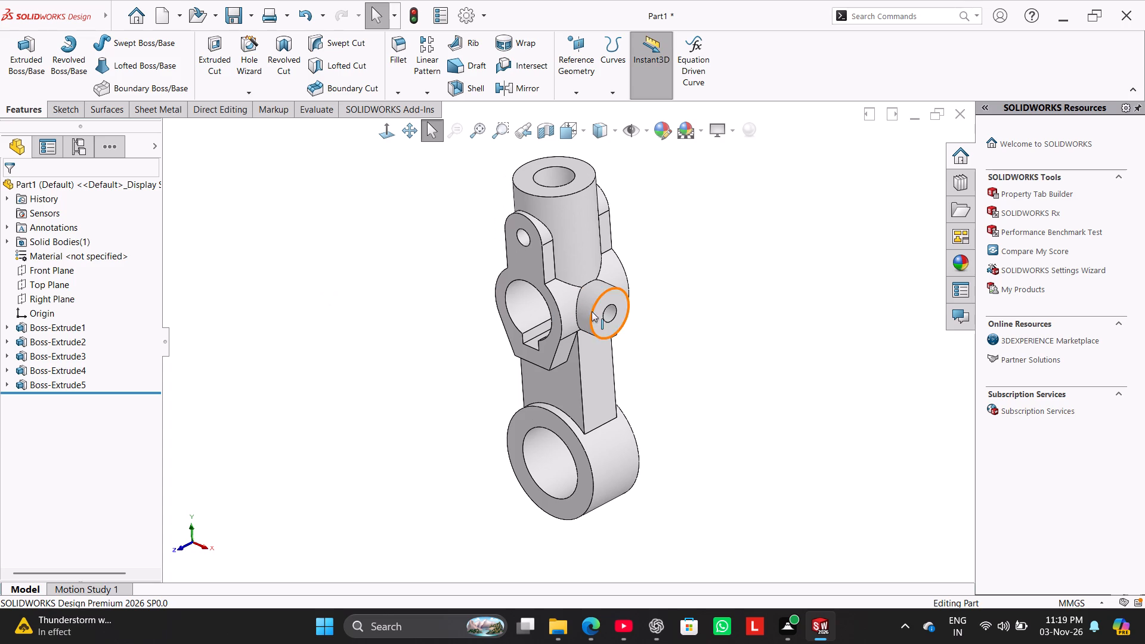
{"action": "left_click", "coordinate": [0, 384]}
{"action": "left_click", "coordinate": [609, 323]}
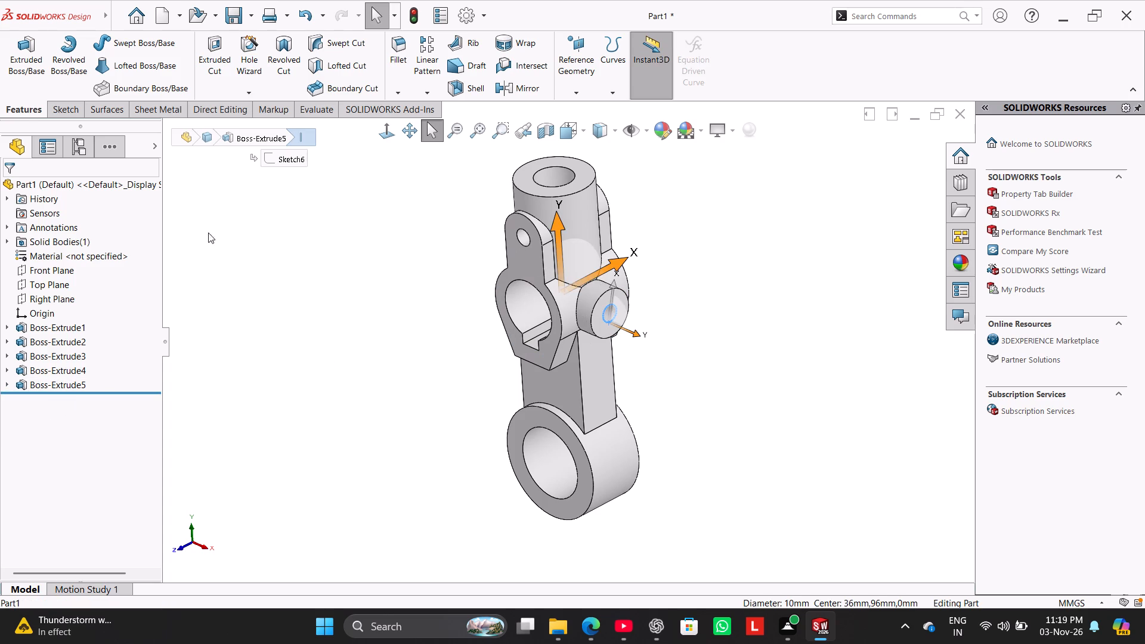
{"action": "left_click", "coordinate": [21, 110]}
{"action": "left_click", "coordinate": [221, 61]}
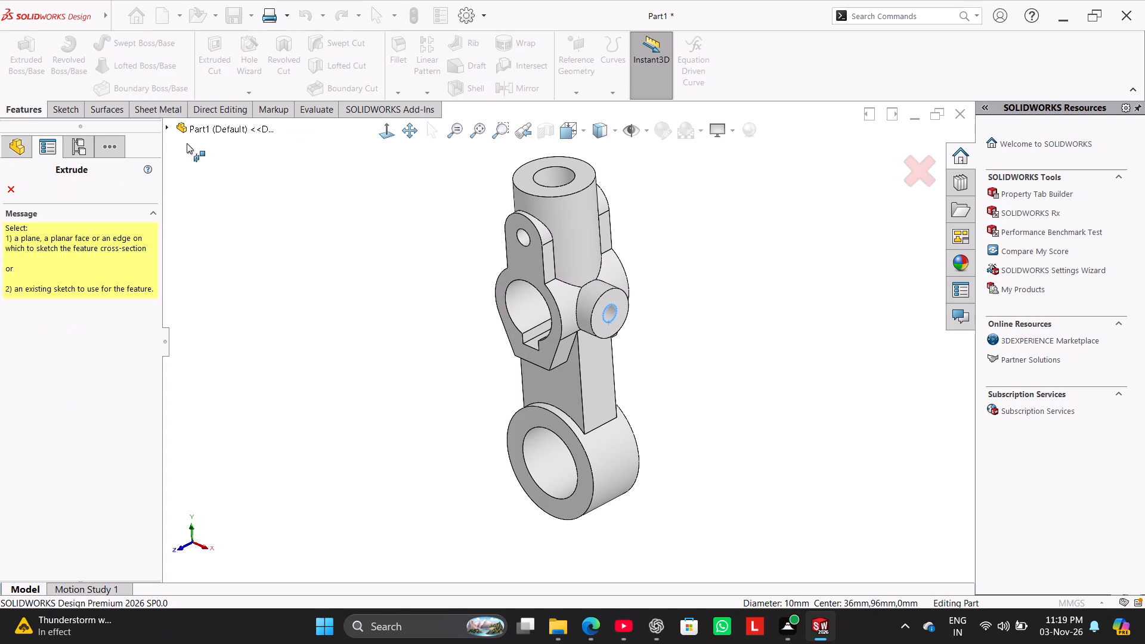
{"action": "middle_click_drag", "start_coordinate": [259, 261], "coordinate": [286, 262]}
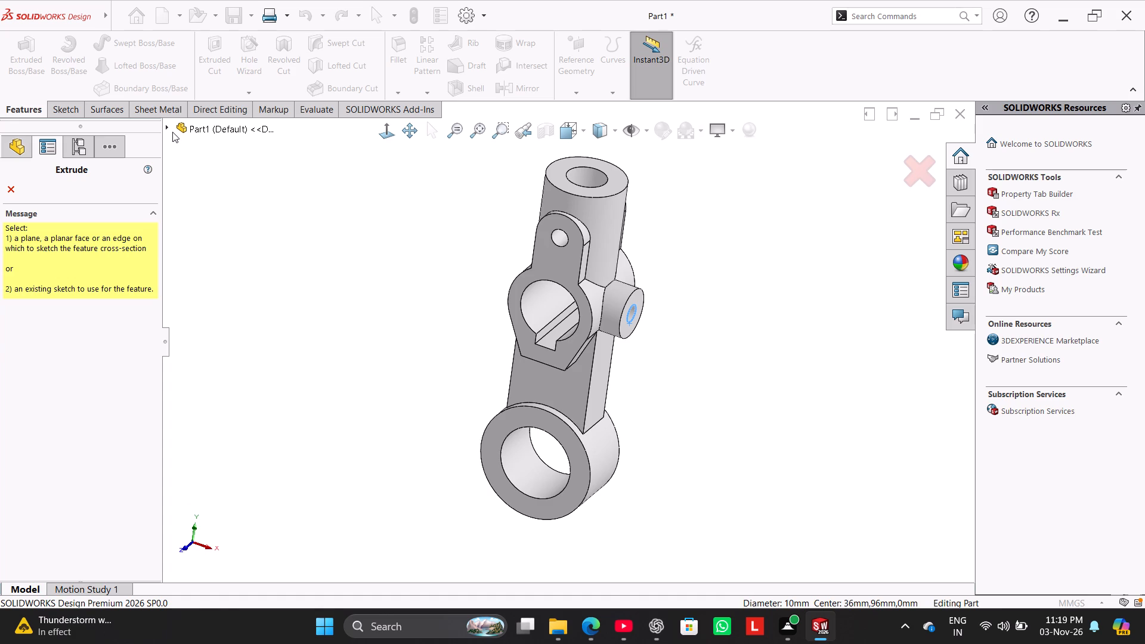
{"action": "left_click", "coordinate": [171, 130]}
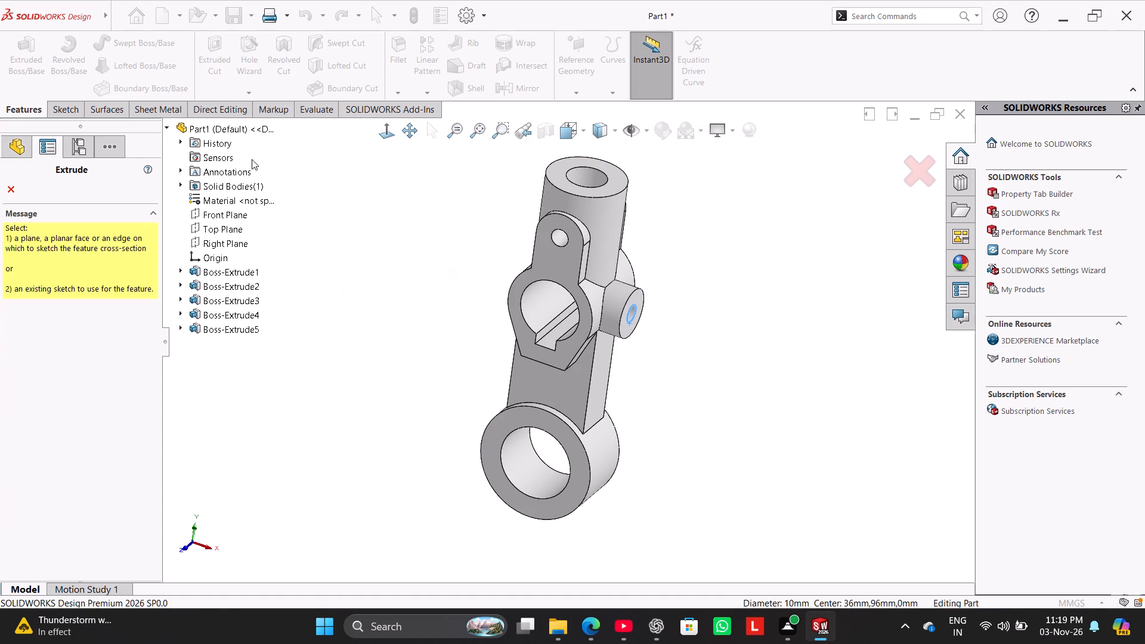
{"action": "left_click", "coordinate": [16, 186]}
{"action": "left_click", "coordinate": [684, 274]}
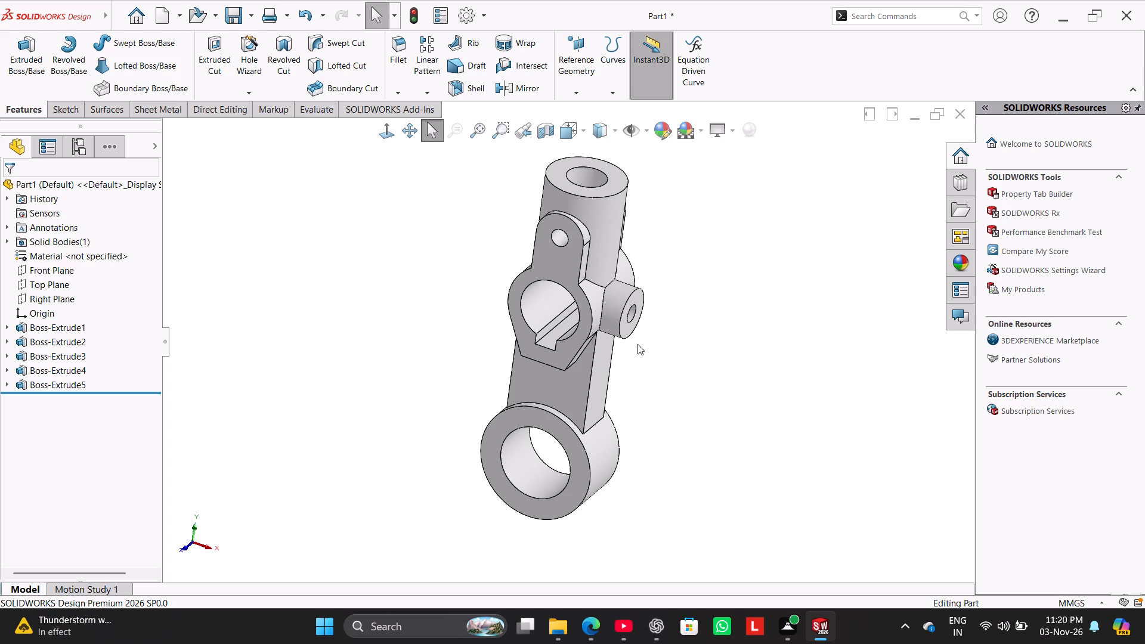
Start a sketch on the Right Plane and draw a 10 mm diameter circle centred on the origin.
{"action": "left_click", "coordinate": [54, 298]}
{"action": "left_click", "coordinate": [66, 277]}
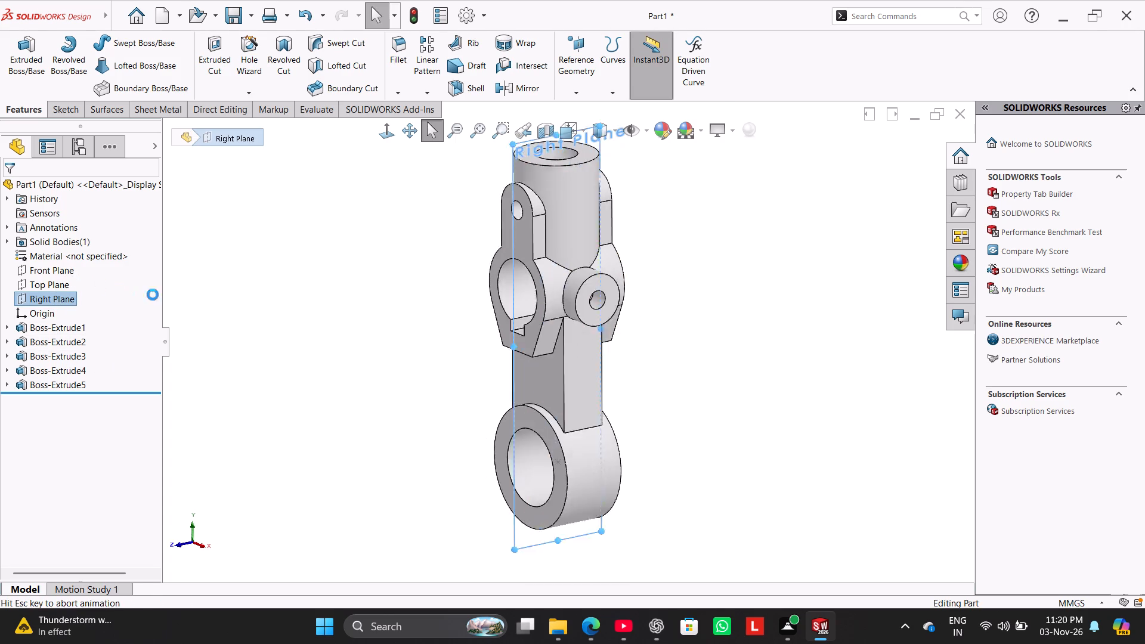
{"action": "left_click", "coordinate": [312, 258]}
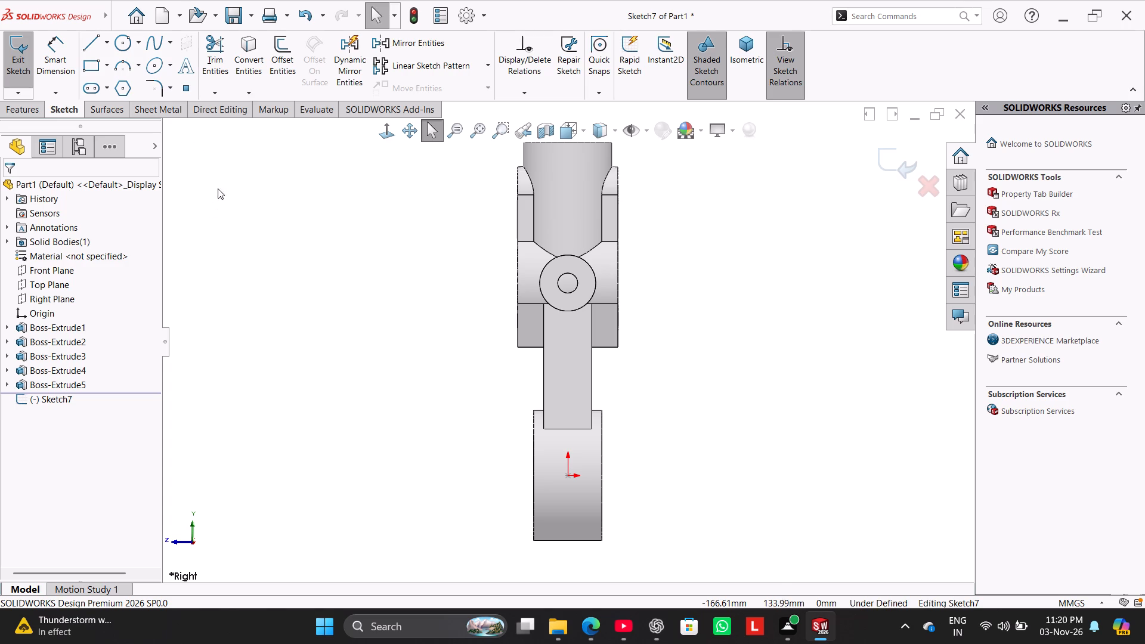
{"action": "left_click", "coordinate": [119, 41]}
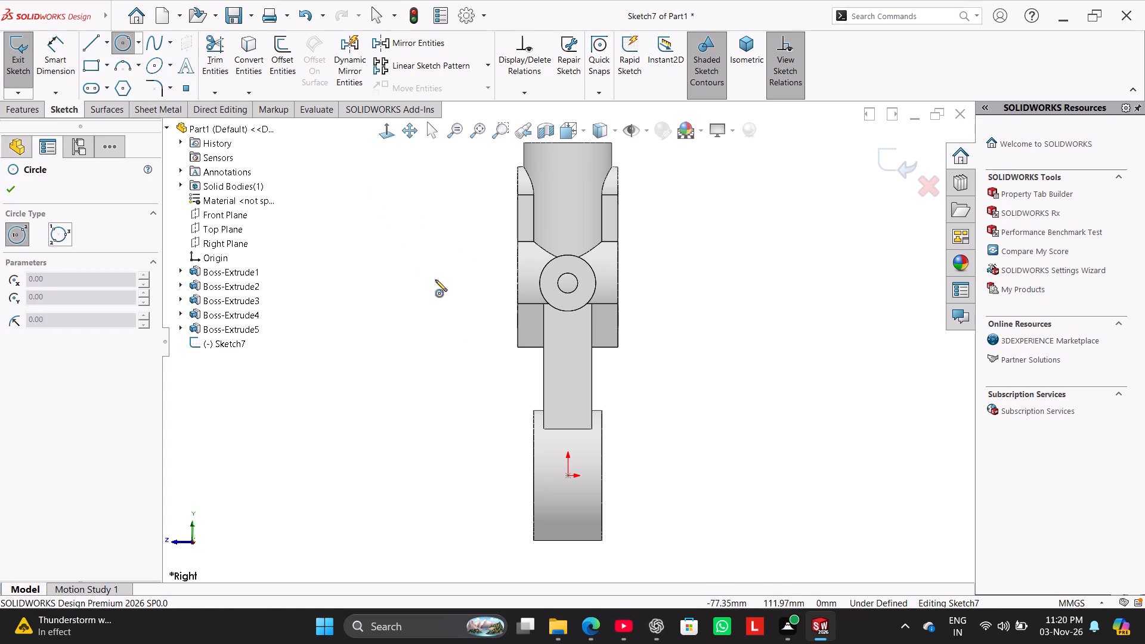
{"action": "left_click", "coordinate": [570, 477]}
{"action": "left_click", "coordinate": [572, 489]}
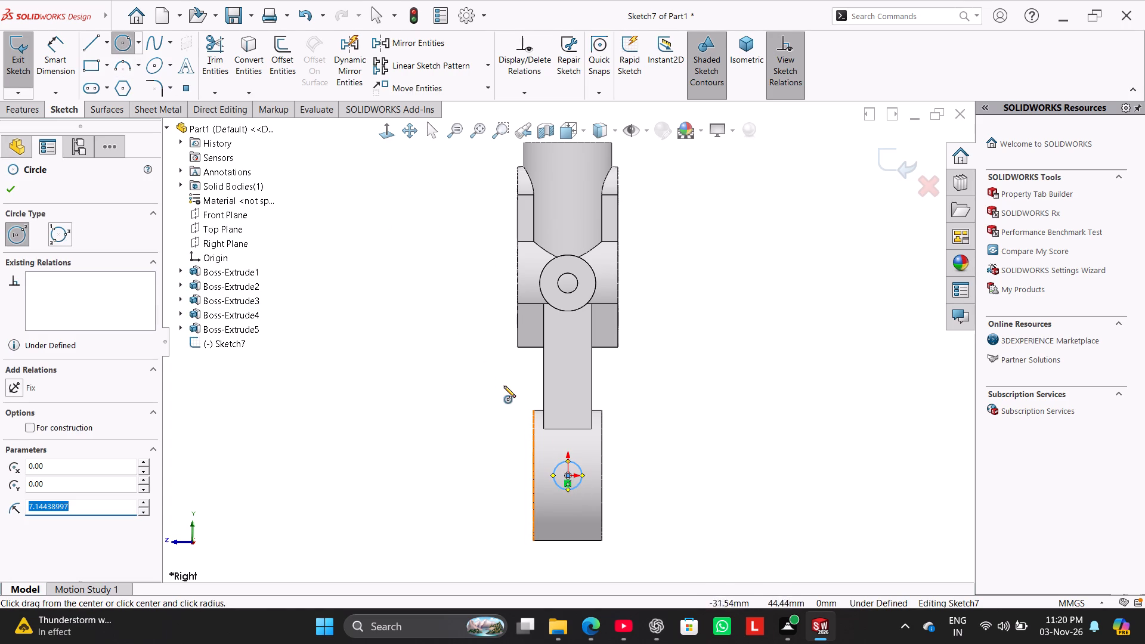
{"action": "left_click_drag", "start_coordinate": [56, 65], "coordinate": [75, 95]}
{"action": "left_click", "coordinate": [53, 61]}
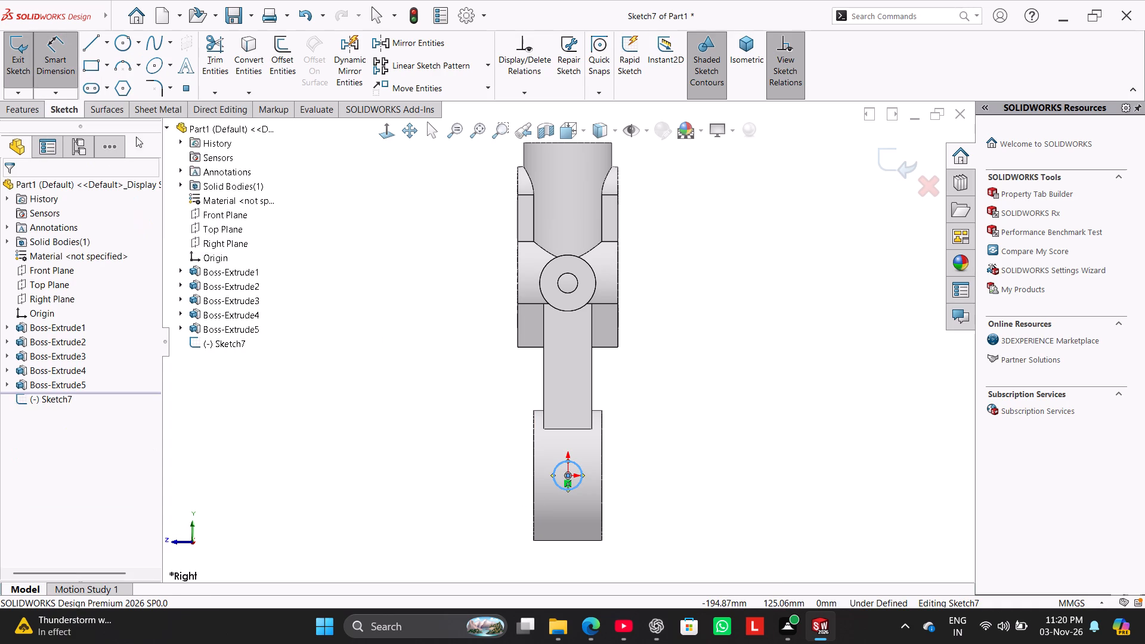
{"action": "left_click", "coordinate": [580, 476]}
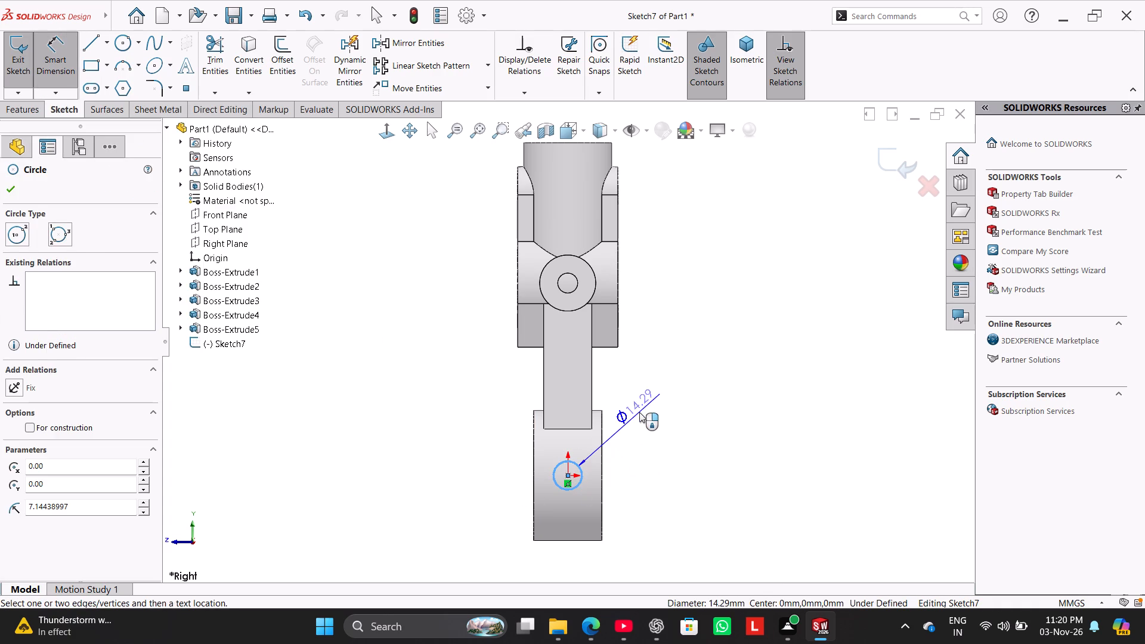
{"action": "left_click", "coordinate": [639, 412]}
{"action": "type", "text": "10"}
{"action": "key", "text": "Return"}
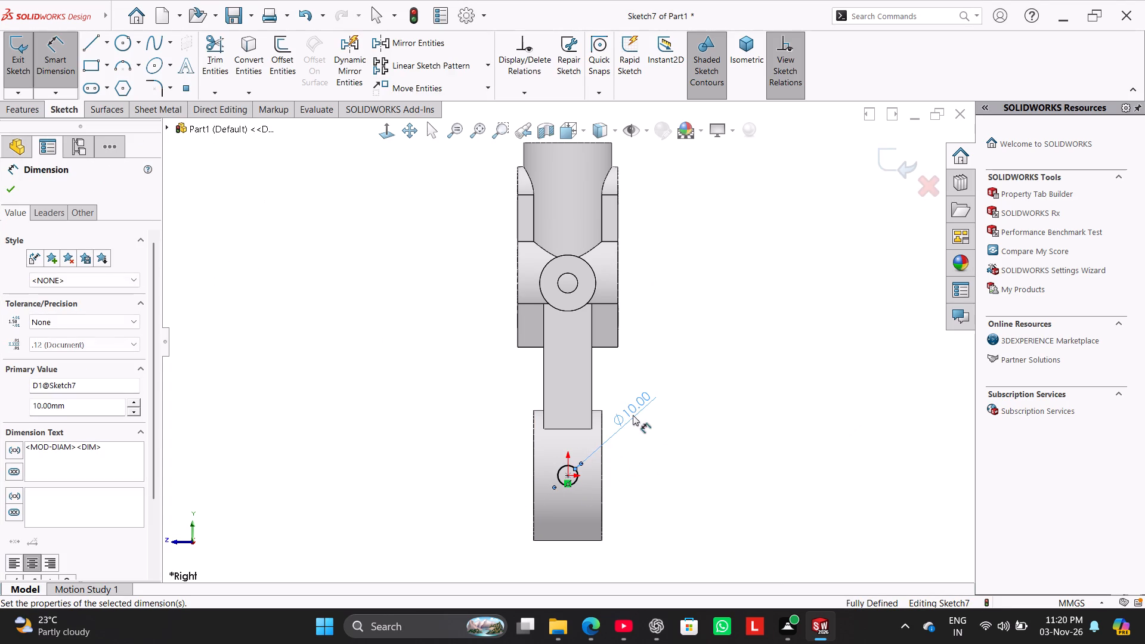
Convert the side boss's bore edge into a circle in the current sketch.
{"action": "left_click", "coordinate": [251, 47]}
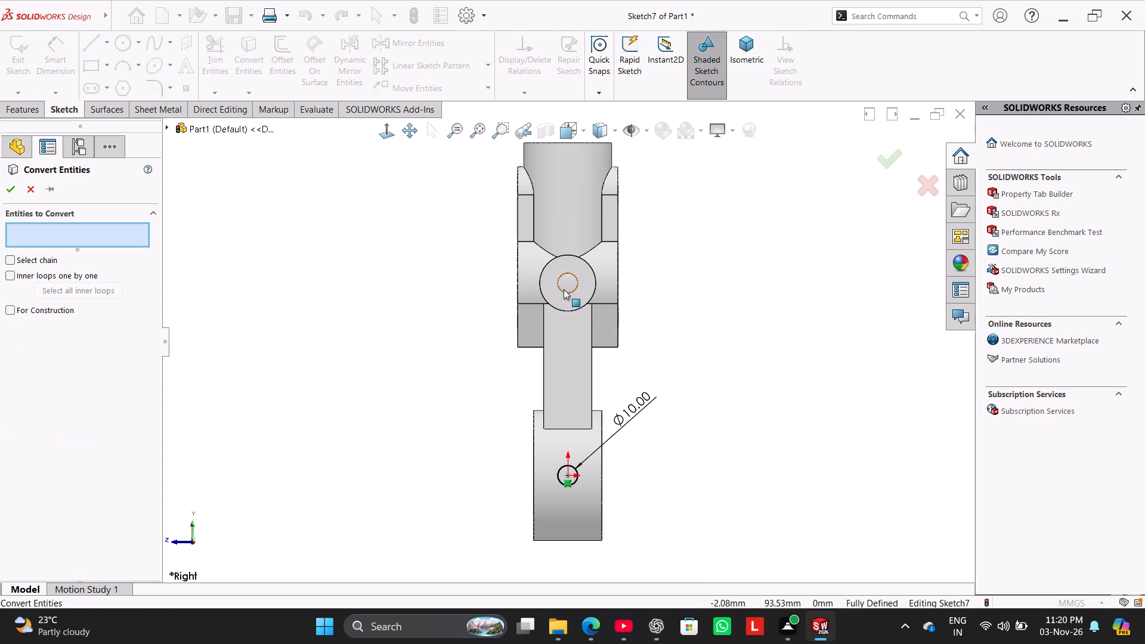
{"action": "left_click", "coordinate": [564, 289]}
{"action": "left_click", "coordinate": [12, 196]}
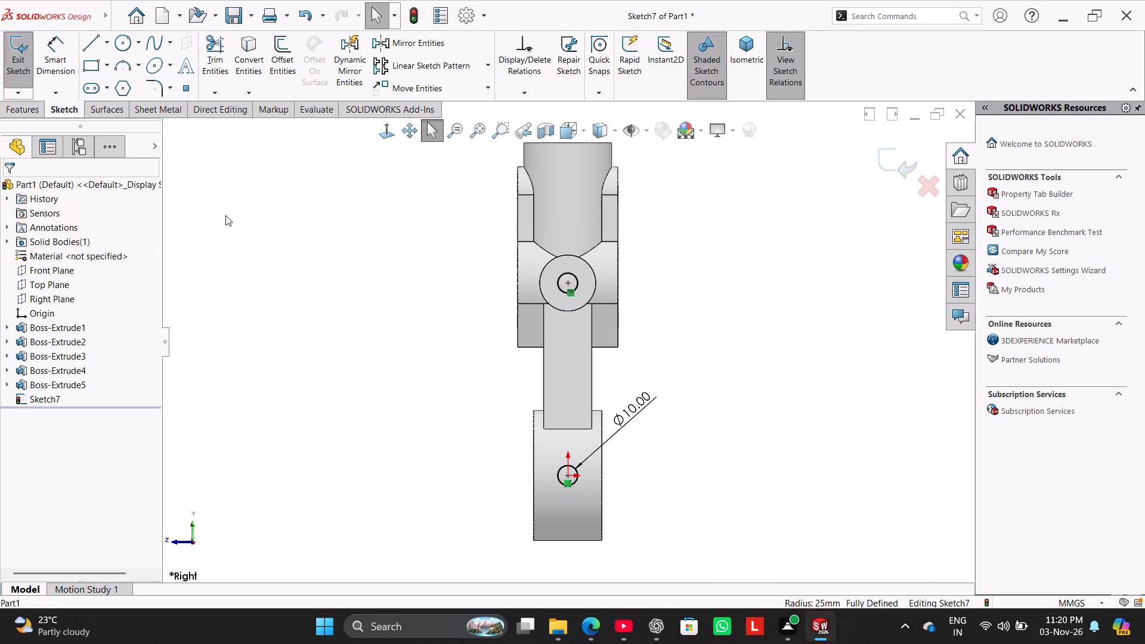
Extrude-cut both sketched circles from the sketch plane Up To Next, with the direction reversed toward the side boss.
{"action": "middle_click_drag", "start_coordinate": [249, 240], "coordinate": [366, 293]}
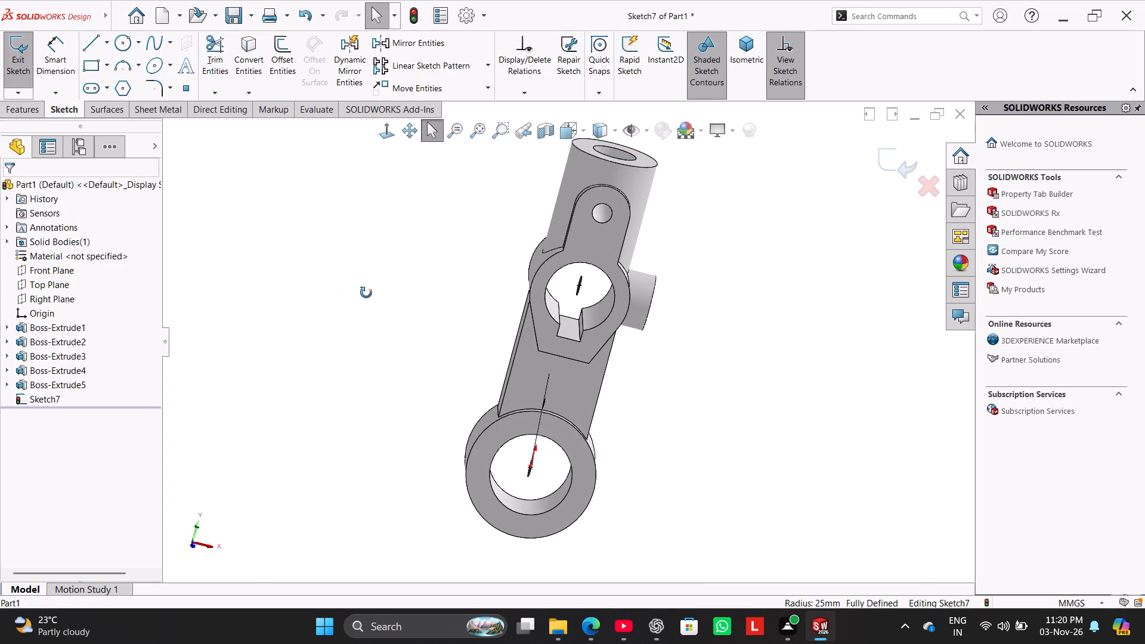
{"action": "middle_click_drag", "start_coordinate": [366, 293], "coordinate": [351, 274]}
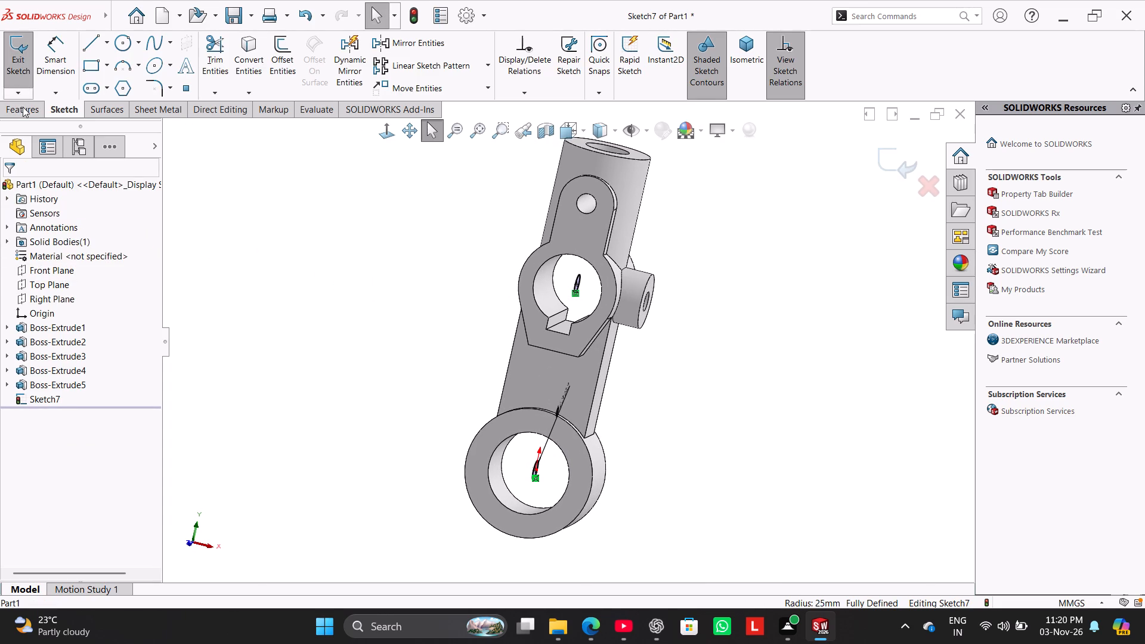
{"action": "left_click", "coordinate": [23, 107]}
{"action": "left_click", "coordinate": [213, 52]}
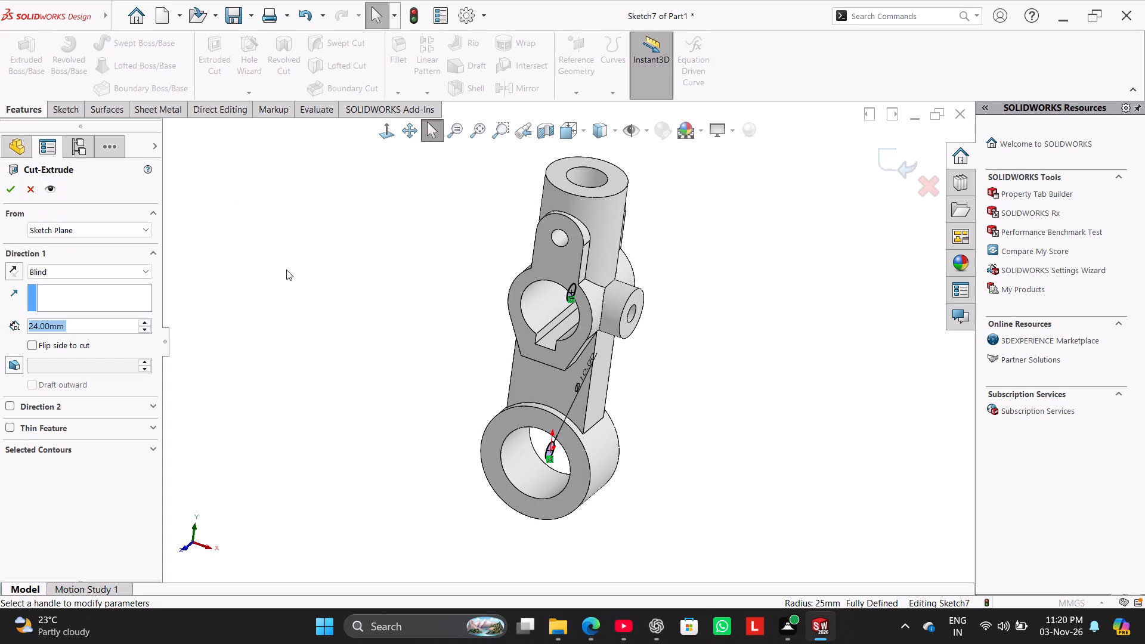
{"action": "left_click", "coordinate": [15, 268]}
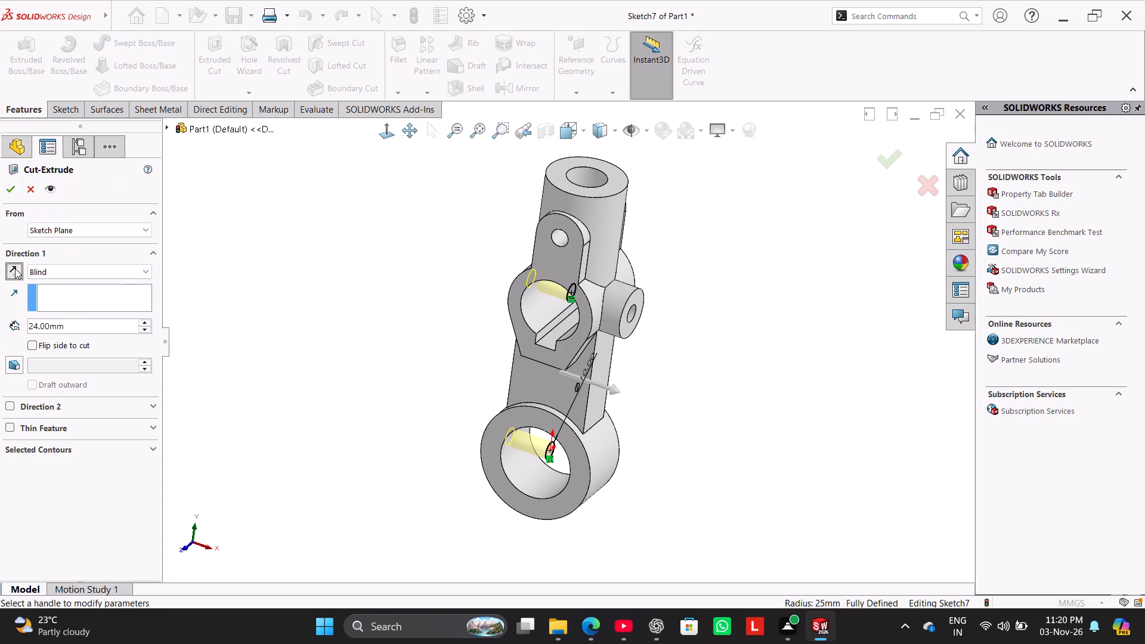
{"action": "left_click", "coordinate": [45, 271]}
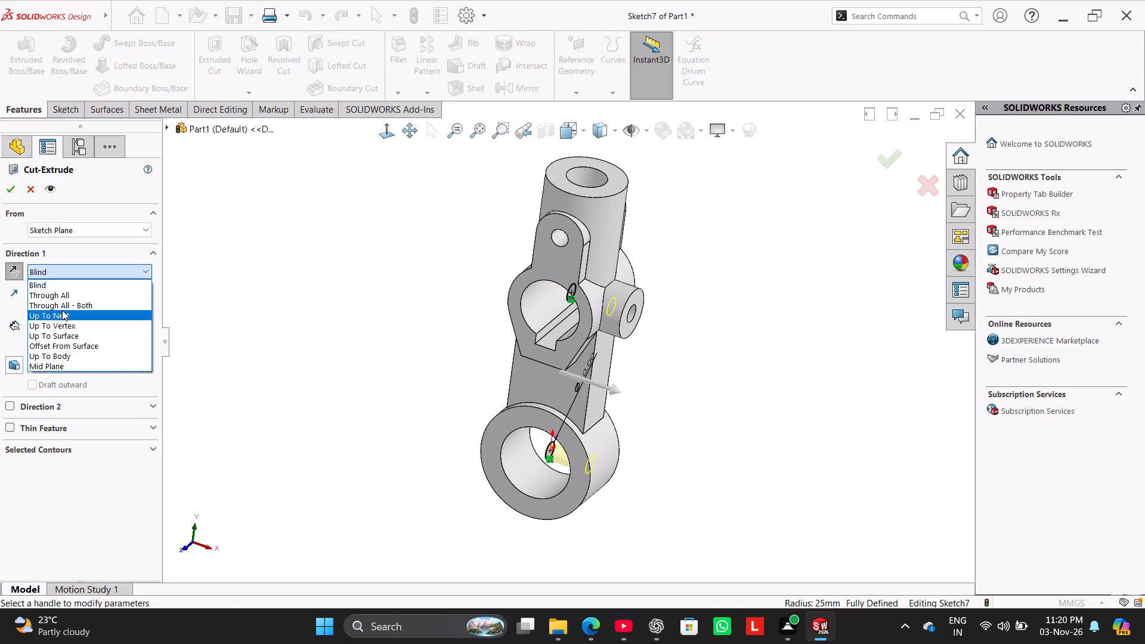
{"action": "left_click", "coordinate": [63, 310]}
{"action": "middle_click_drag", "start_coordinate": [308, 281], "coordinate": [348, 283]}
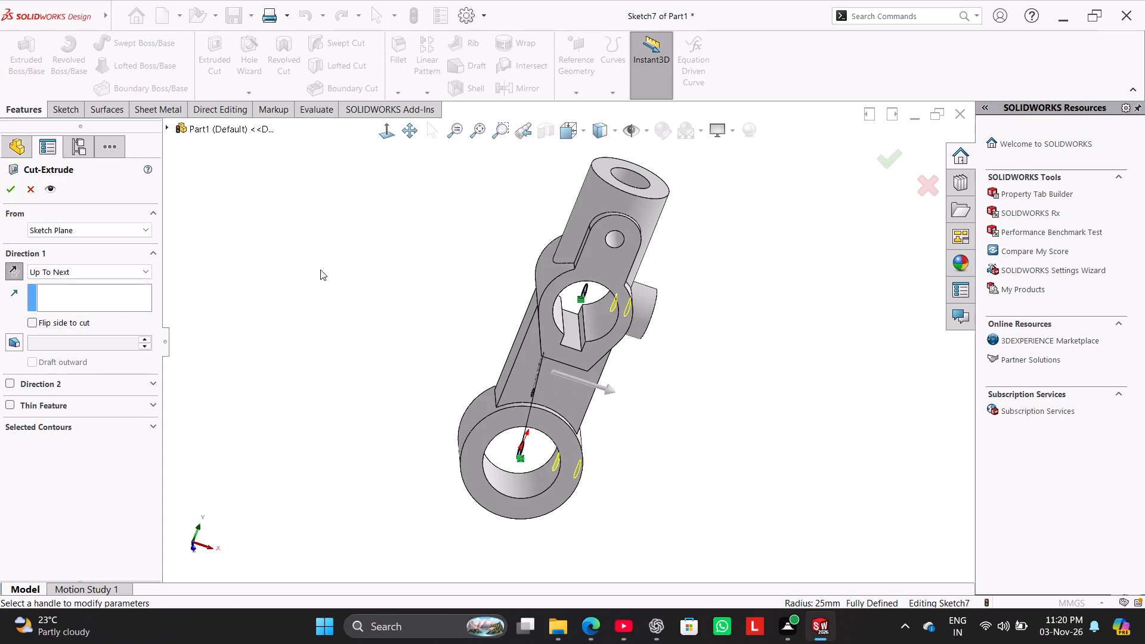
{"action": "left_click", "coordinate": [11, 187]}
{"action": "left_click", "coordinate": [306, 238]}
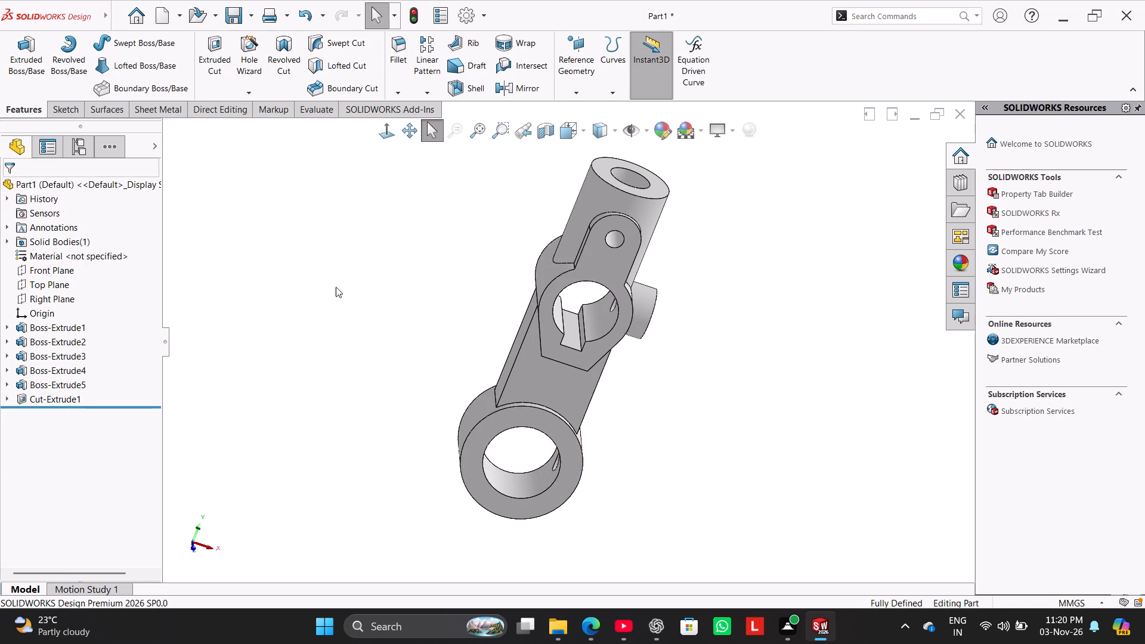
Examine the new cross holes in the side boss and lower ring from several angles, finishing in the isometric view.
{"action": "middle_click_drag", "start_coordinate": [348, 292], "coordinate": [339, 310]}
{"action": "right_click_drag", "start_coordinate": [339, 310], "coordinate": [468, 224]}
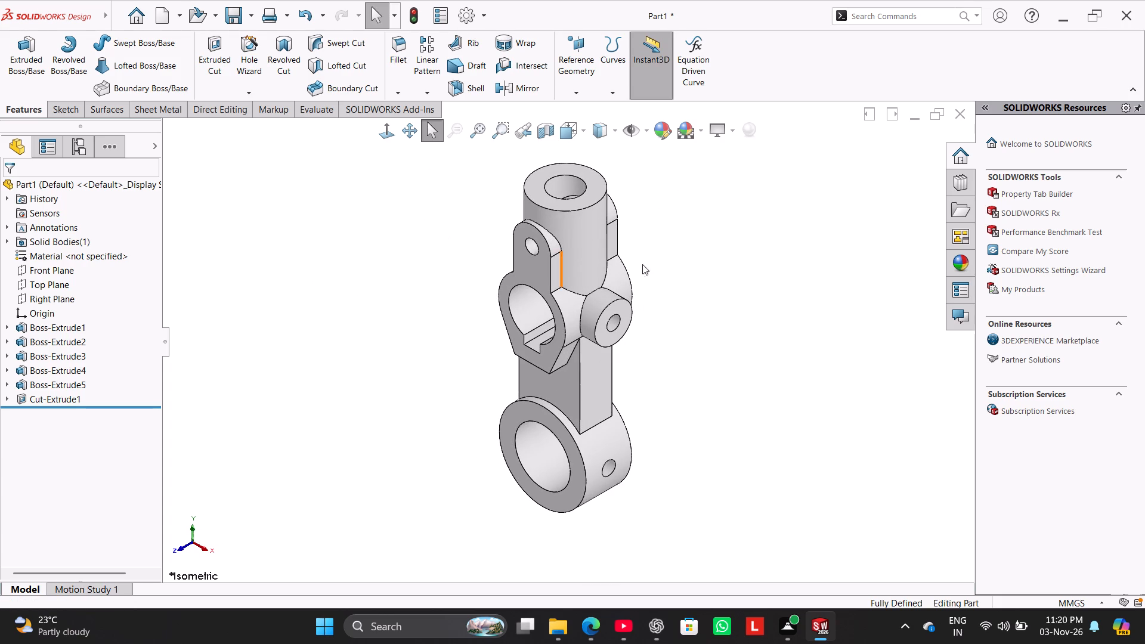
{"action": "middle_click_drag", "start_coordinate": [656, 260], "coordinate": [499, 388]}
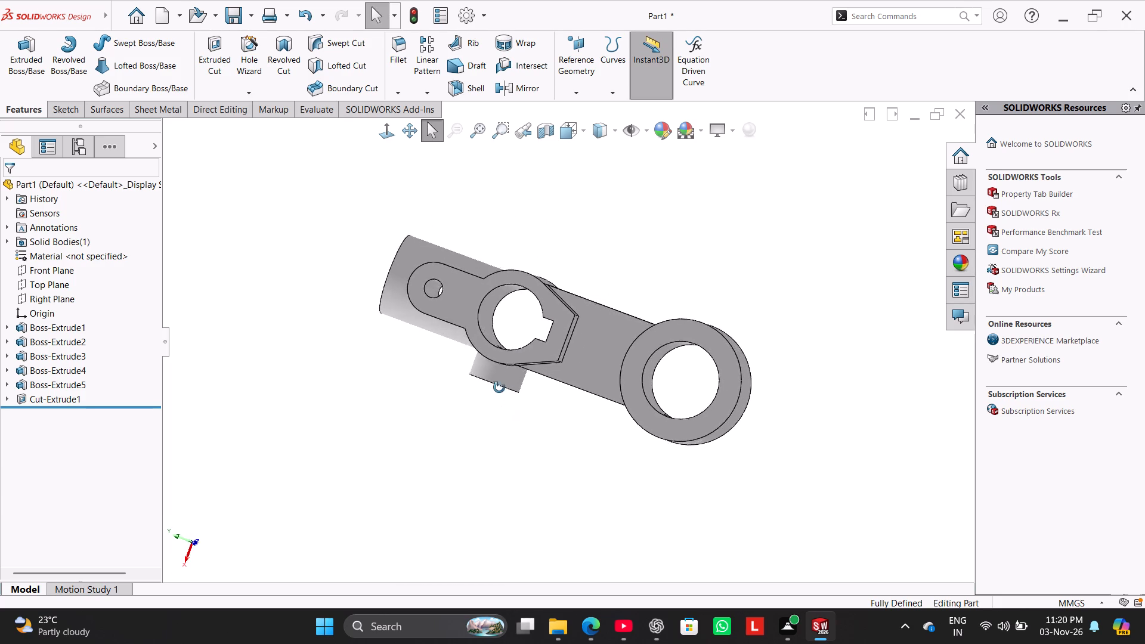
{"action": "middle_click_drag", "start_coordinate": [499, 388], "coordinate": [691, 147]}
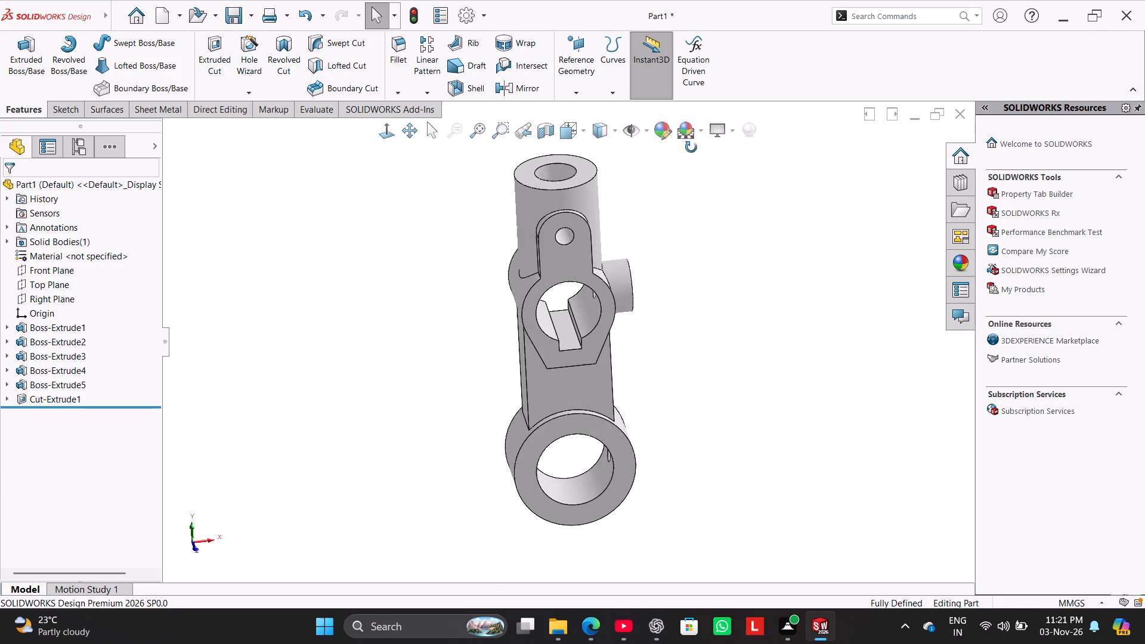
{"action": "middle_click_drag", "start_coordinate": [691, 147], "coordinate": [684, 98]}
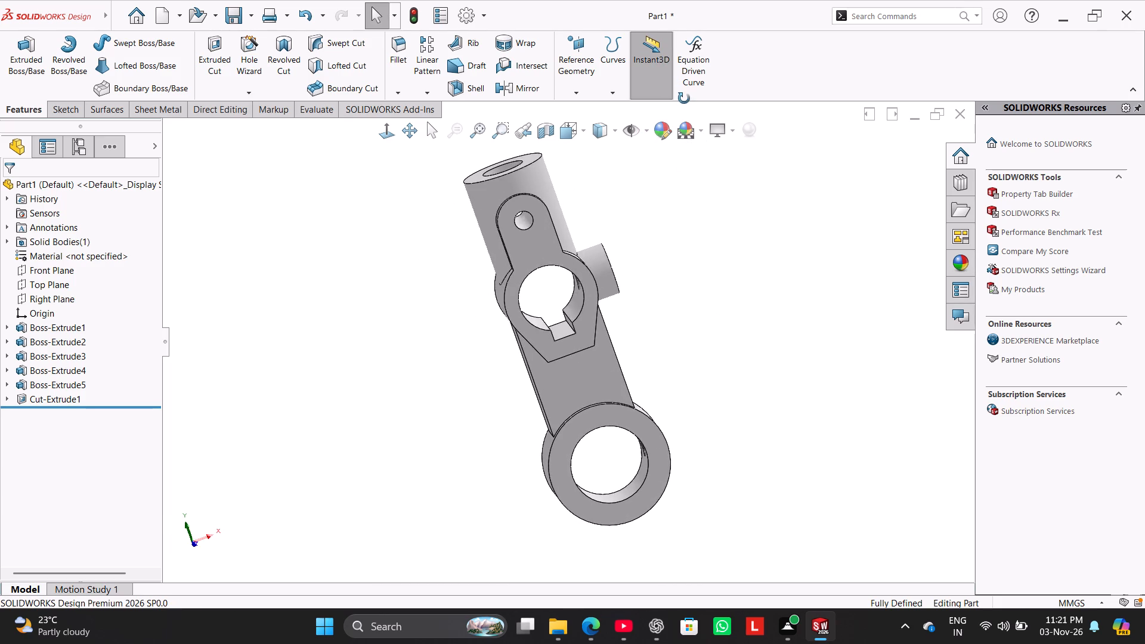
{"action": "middle_click_drag", "start_coordinate": [684, 98], "coordinate": [625, 169]}
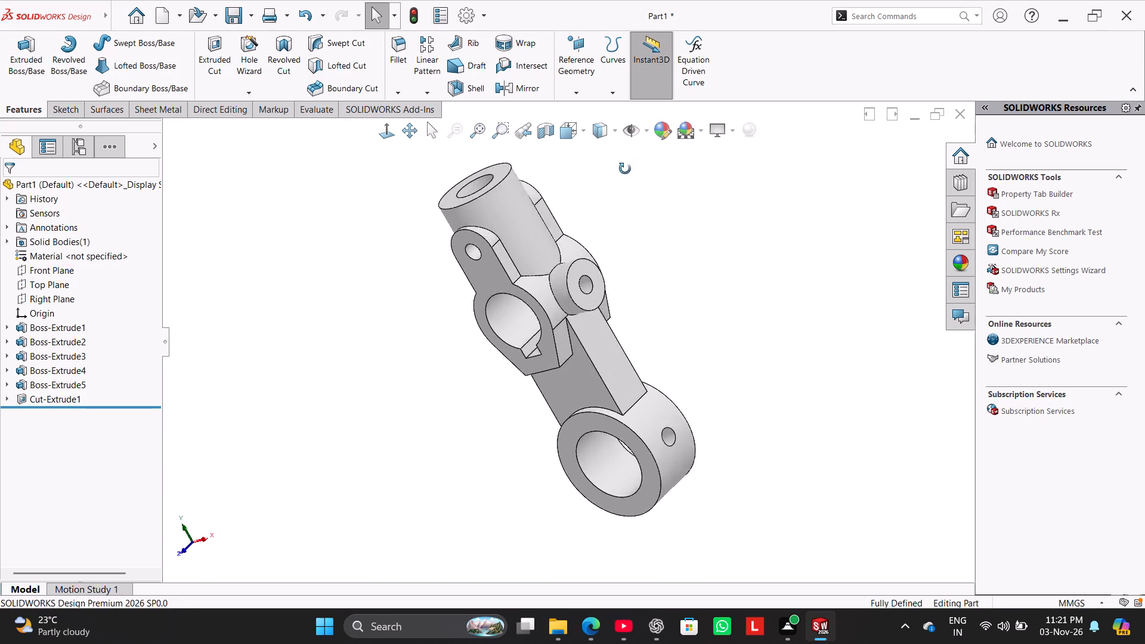
{"action": "middle_click_drag", "start_coordinate": [625, 169], "coordinate": [488, 358]}
{"action": "right_click_drag", "start_coordinate": [391, 422], "coordinate": [560, 280]}
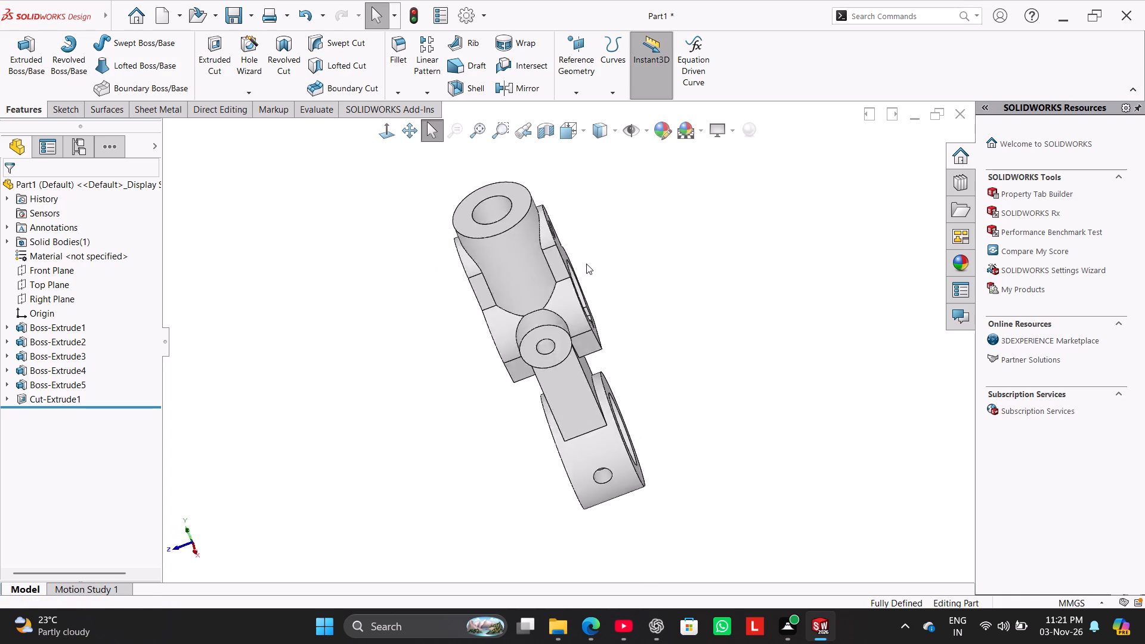
Apply a bright red colour appearance (red 255) from the standard swatches to the whole part.
{"action": "left_click", "coordinate": [667, 124]}
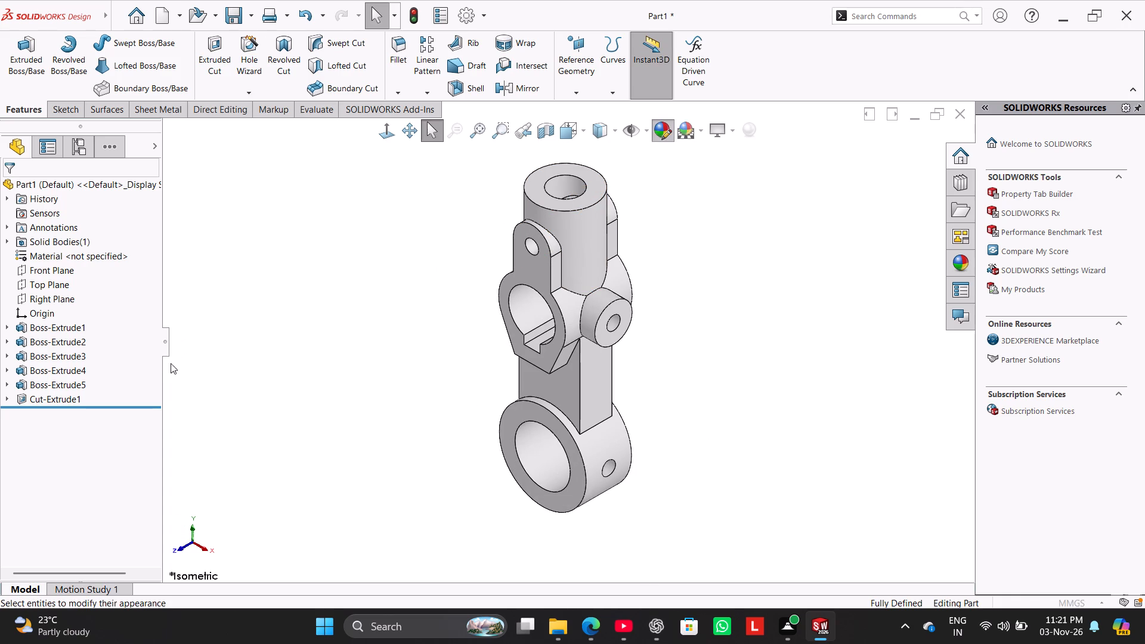
{"action": "left_click_drag", "start_coordinate": [151, 327], "coordinate": [157, 408]}
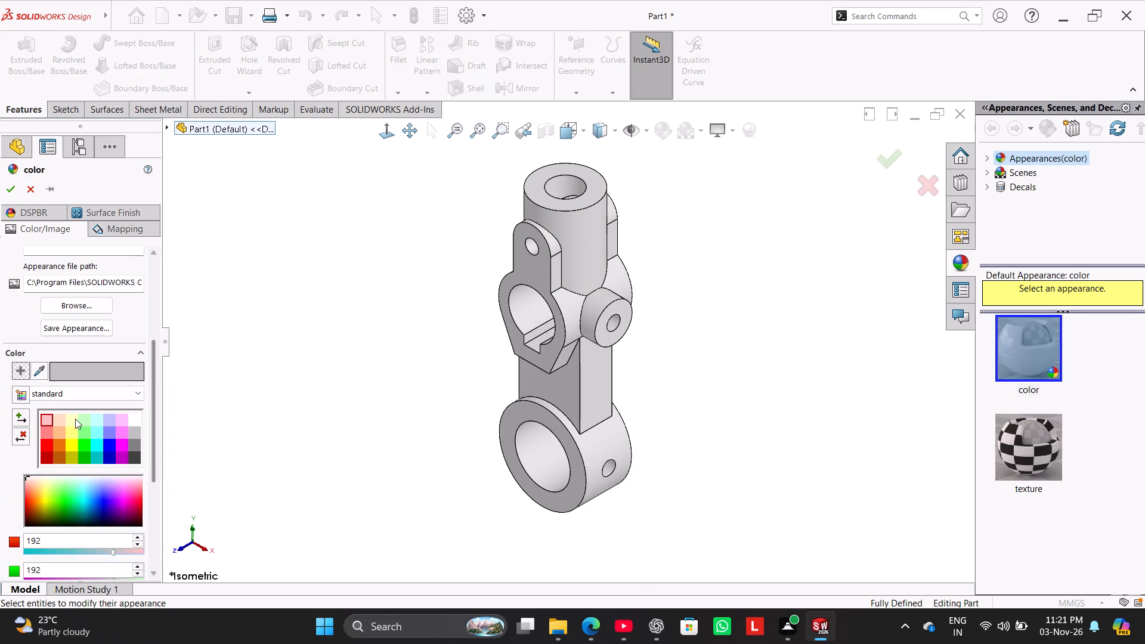
{"action": "left_click", "coordinate": [45, 432]}
{"action": "left_click", "coordinate": [47, 448]}
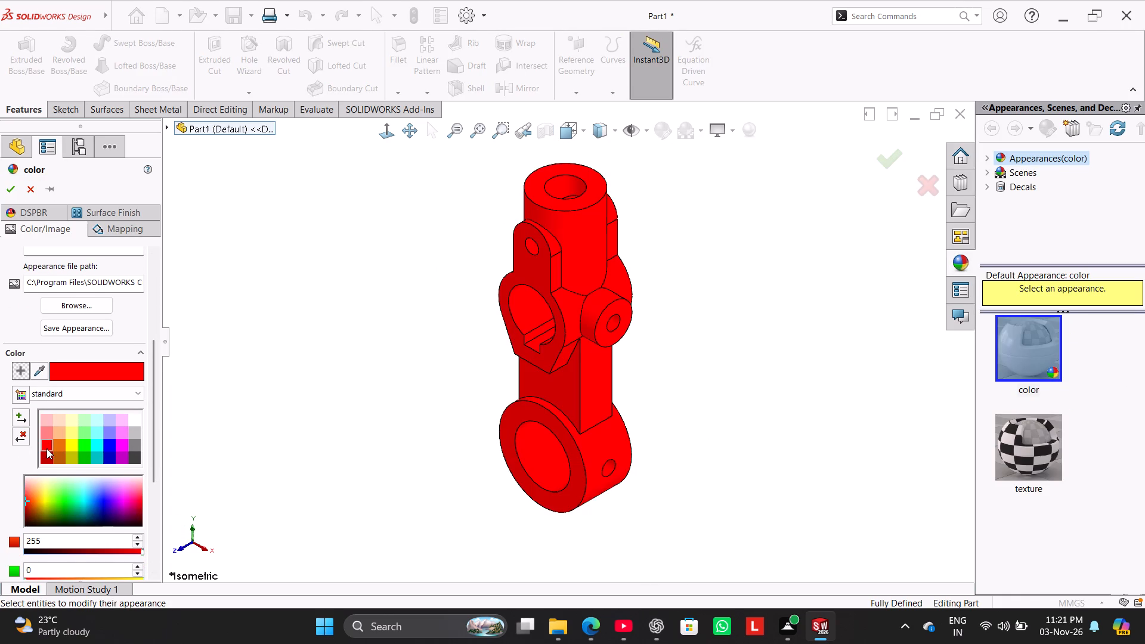
{"action": "left_click", "coordinate": [47, 455]}
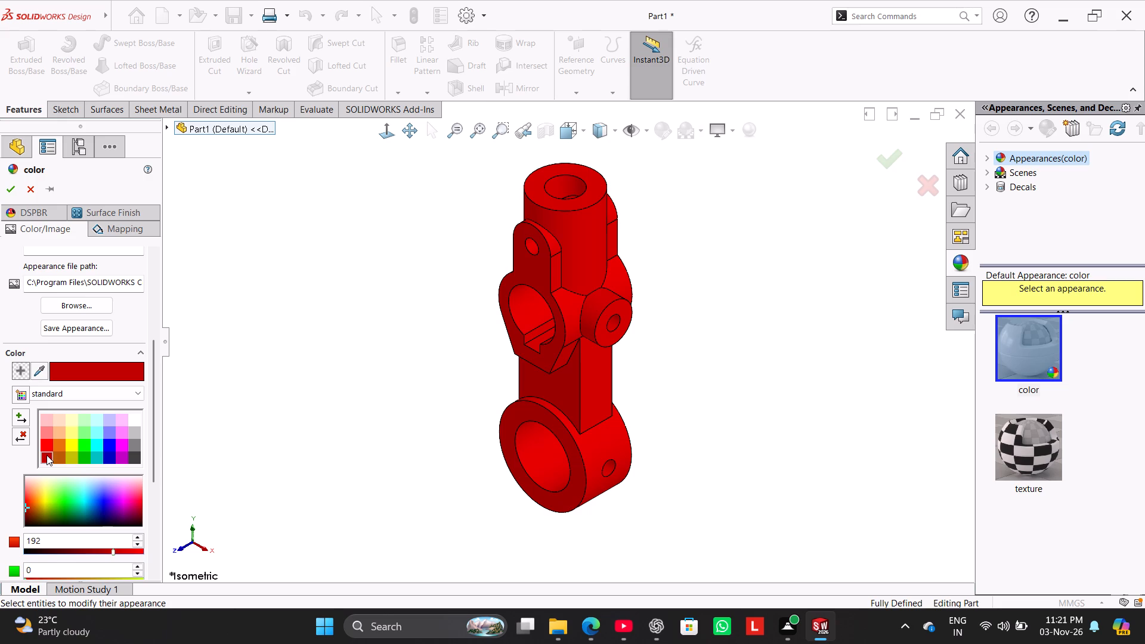
{"action": "left_click", "coordinate": [45, 445]}
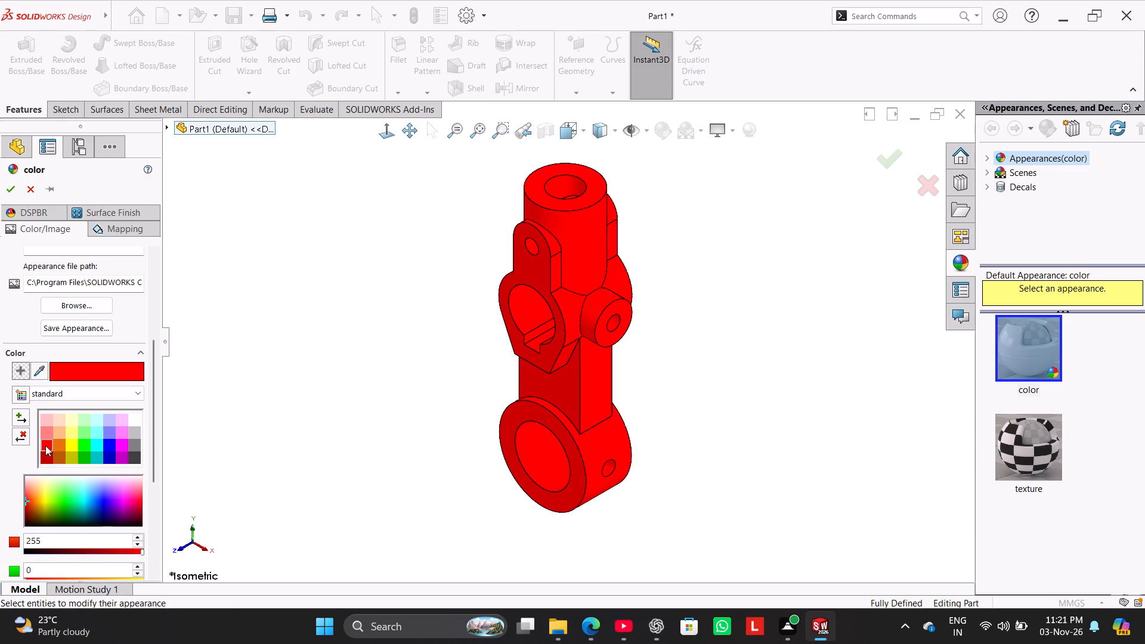
{"action": "left_click", "coordinate": [8, 187]}
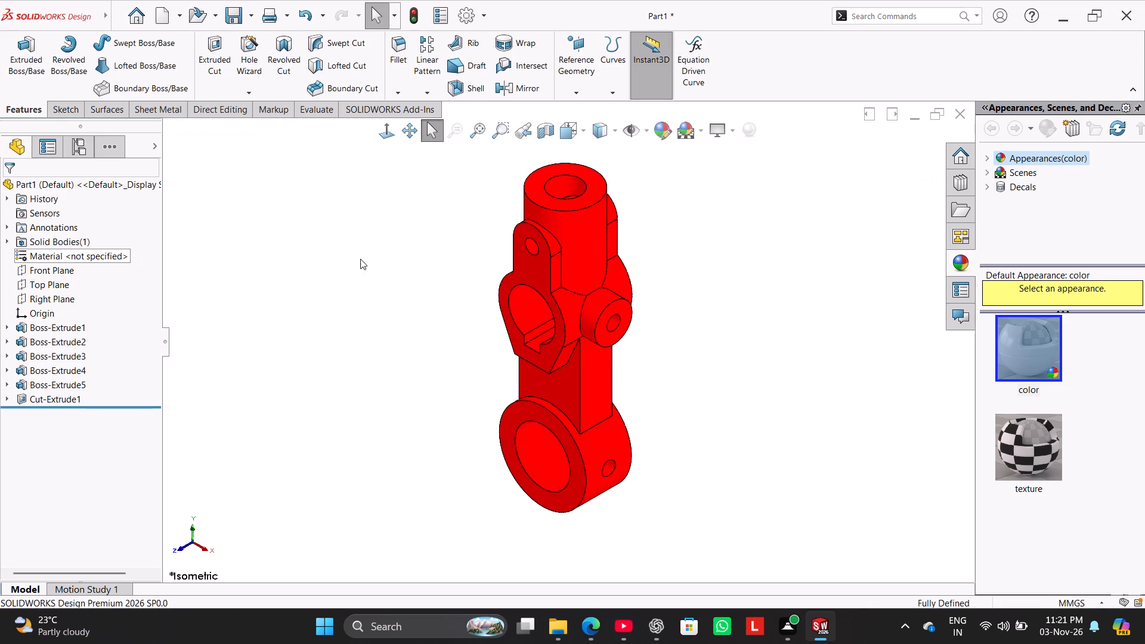
Apply a dark green colour (green 192) from the standard swatches to the keyed ring's inner bore face.
{"action": "middle_click_drag", "start_coordinate": [366, 260], "coordinate": [391, 266]}
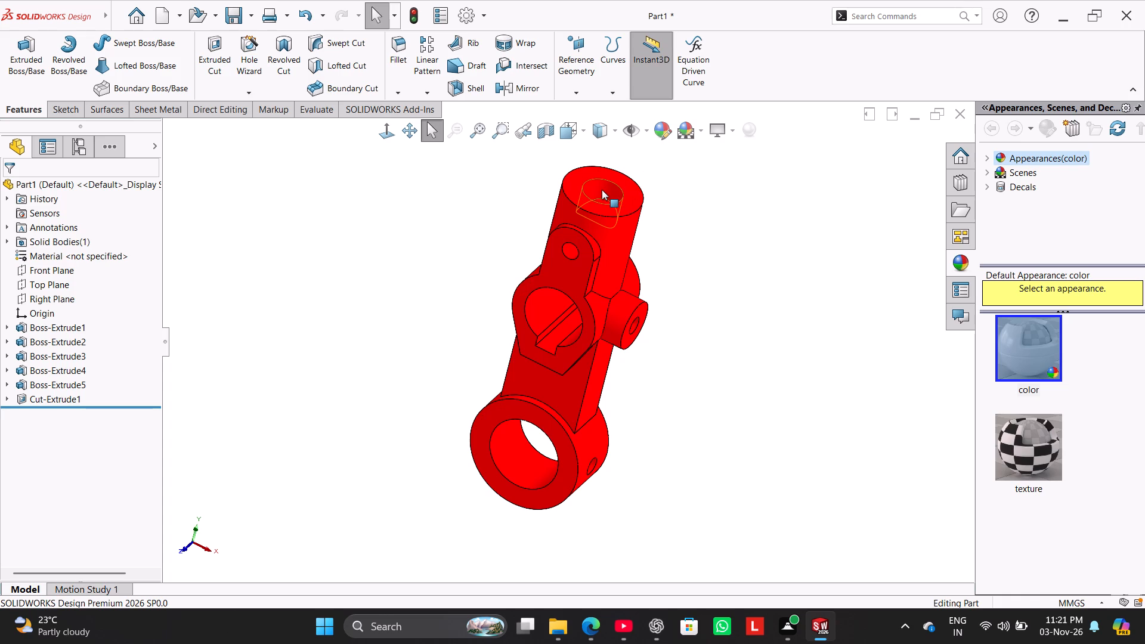
{"action": "left_click", "coordinate": [558, 306]}
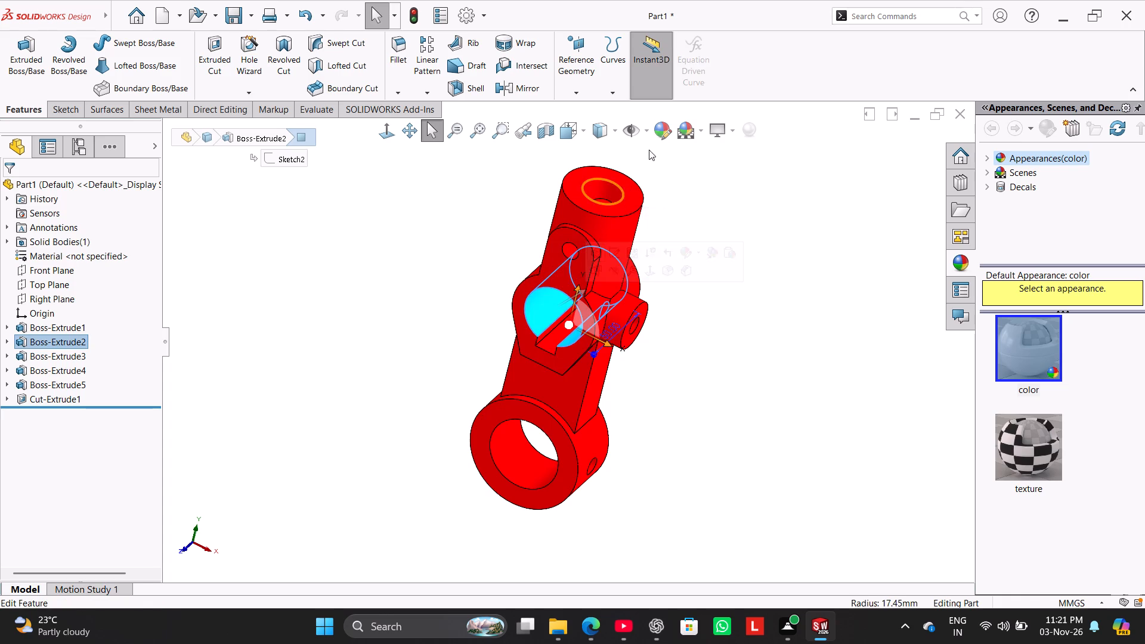
{"action": "left_click", "coordinate": [661, 130]}
{"action": "left_click_drag", "start_coordinate": [154, 269], "coordinate": [157, 274]}
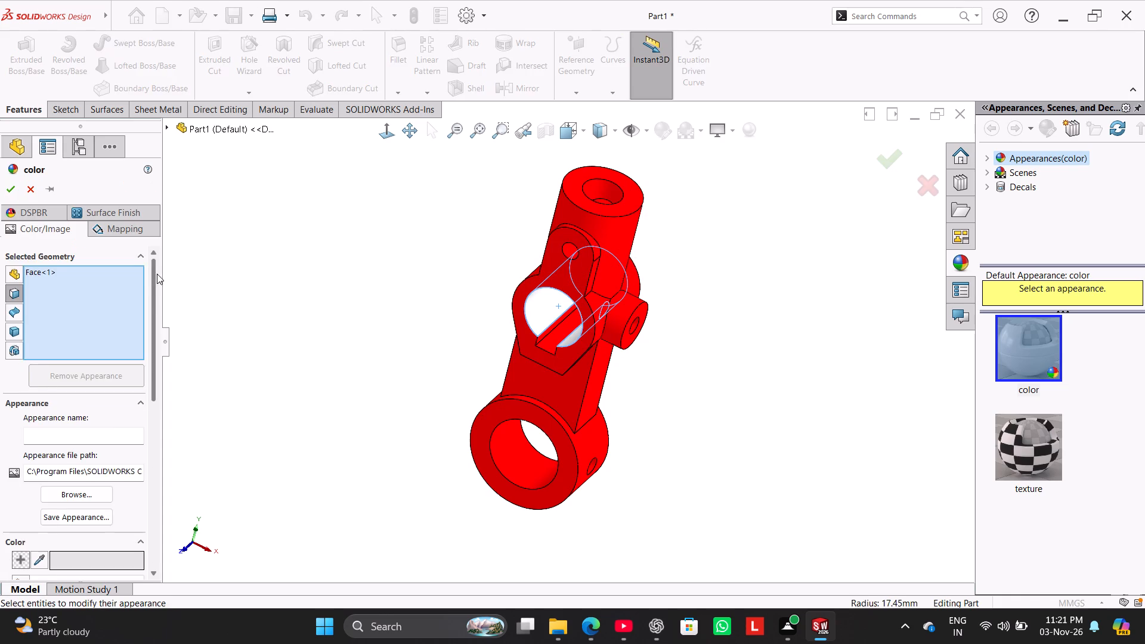
{"action": "left_click_drag", "start_coordinate": [157, 274], "coordinate": [157, 352]}
{"action": "left_click", "coordinate": [85, 428]}
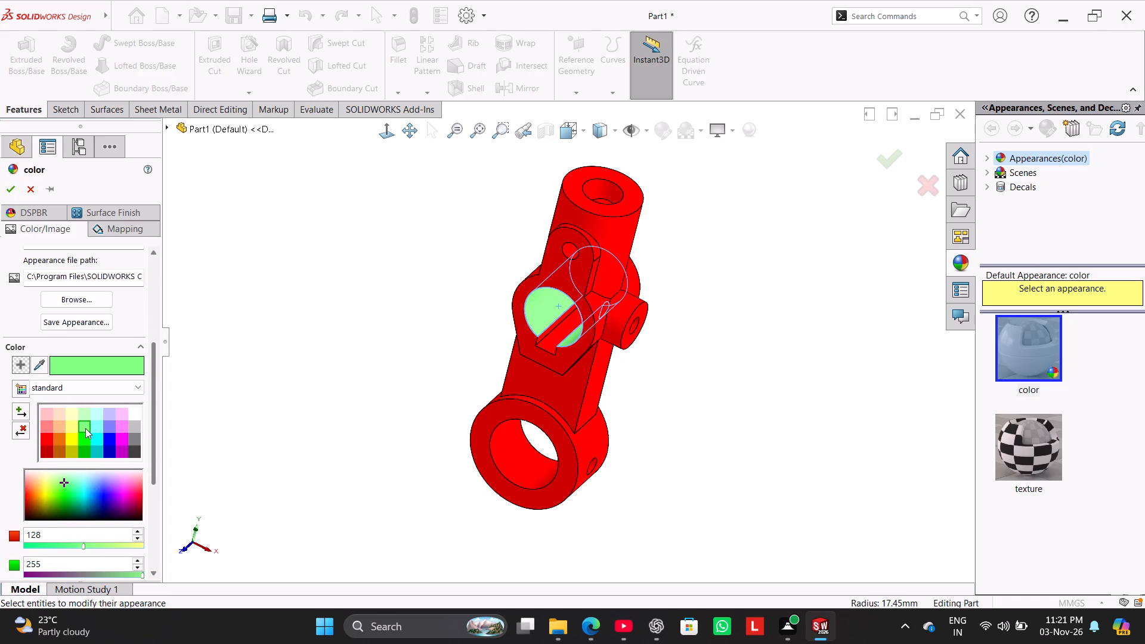
{"action": "left_click", "coordinate": [81, 440]}
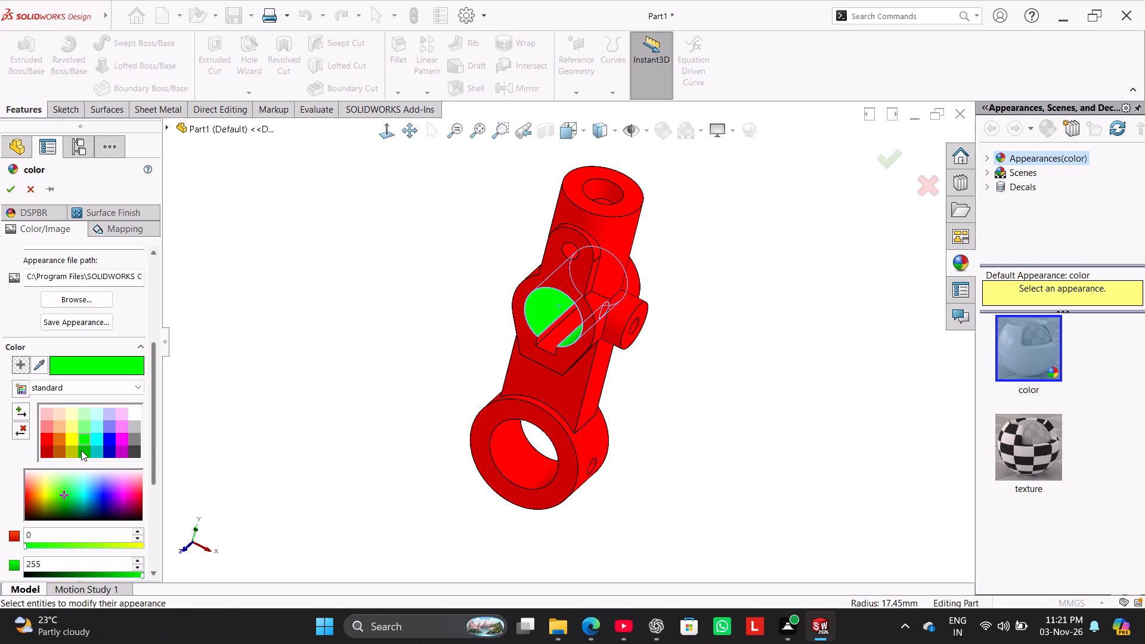
{"action": "left_click", "coordinate": [81, 450]}
{"action": "left_click", "coordinate": [8, 186]}
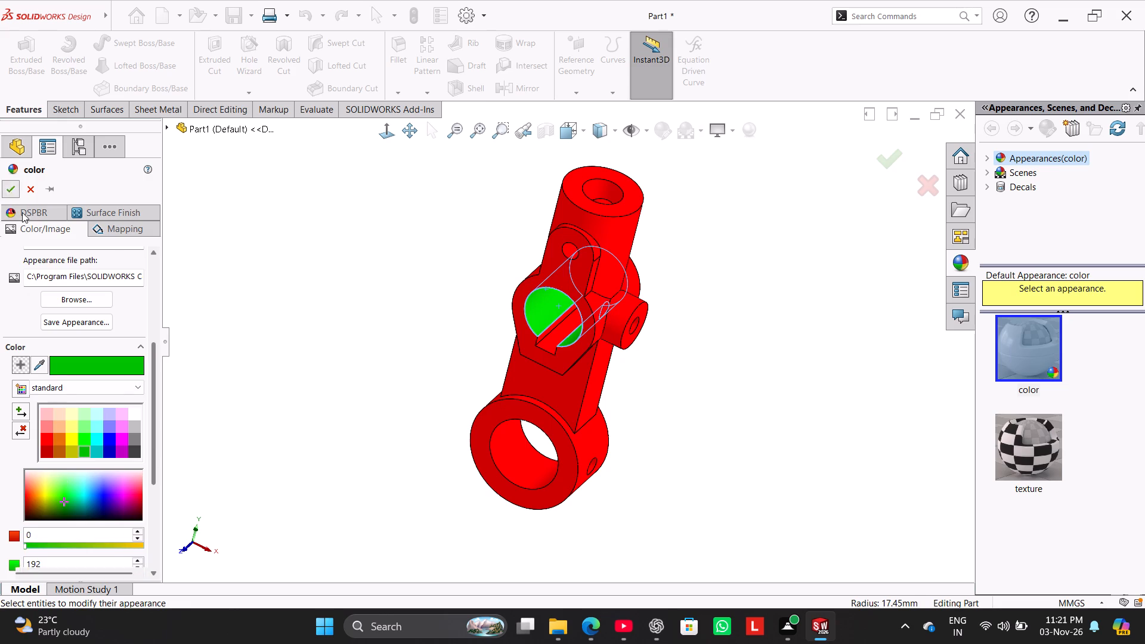
{"action": "left_click", "coordinate": [301, 260]}
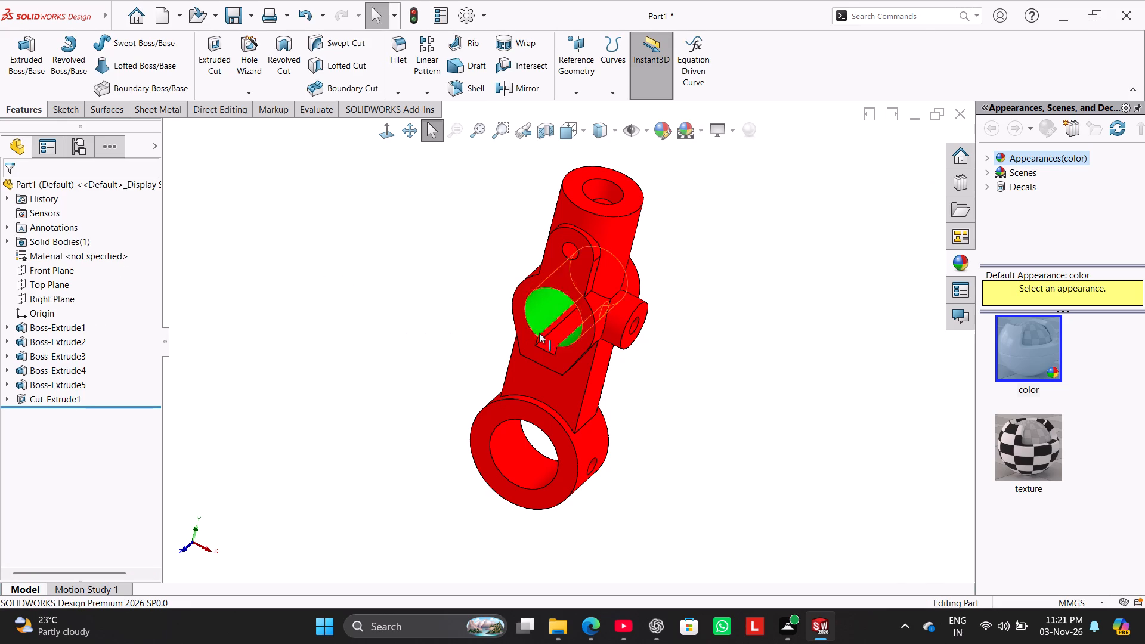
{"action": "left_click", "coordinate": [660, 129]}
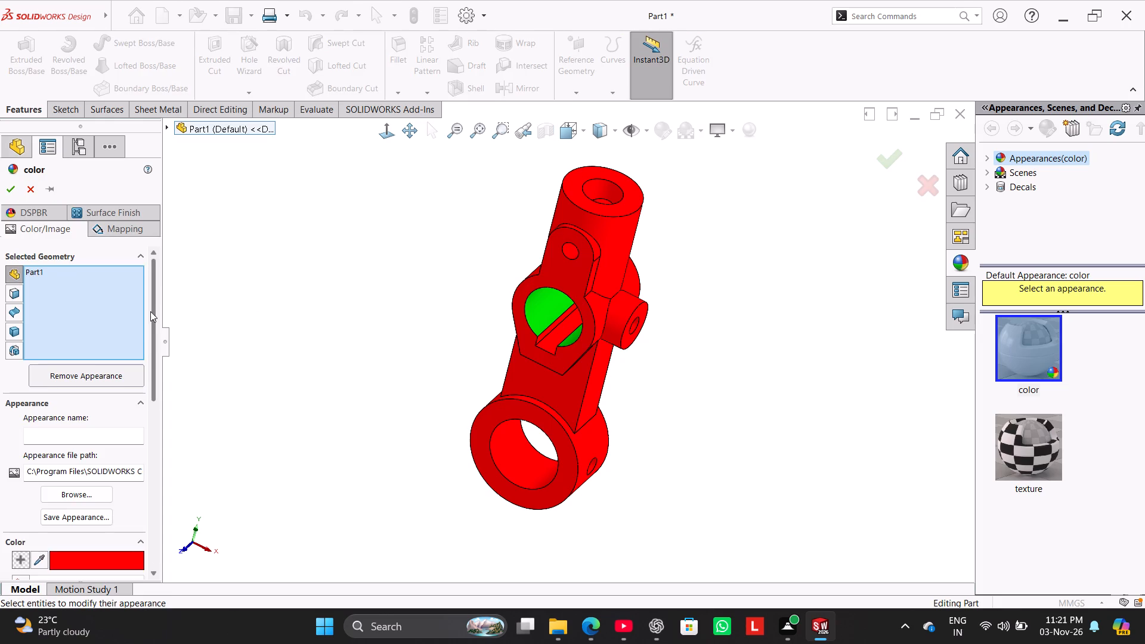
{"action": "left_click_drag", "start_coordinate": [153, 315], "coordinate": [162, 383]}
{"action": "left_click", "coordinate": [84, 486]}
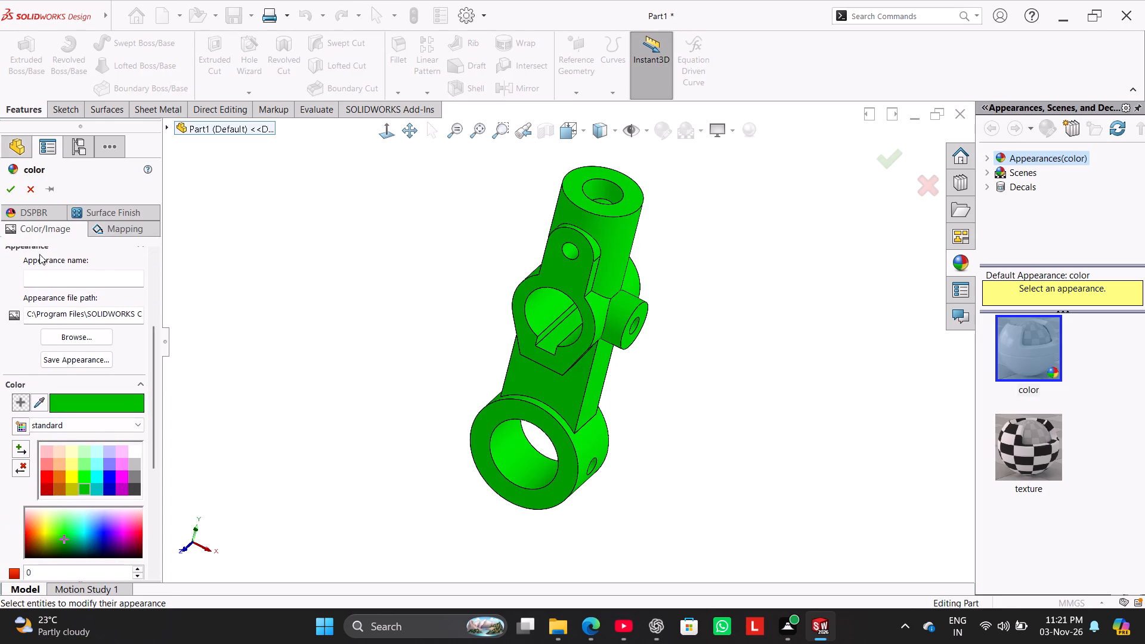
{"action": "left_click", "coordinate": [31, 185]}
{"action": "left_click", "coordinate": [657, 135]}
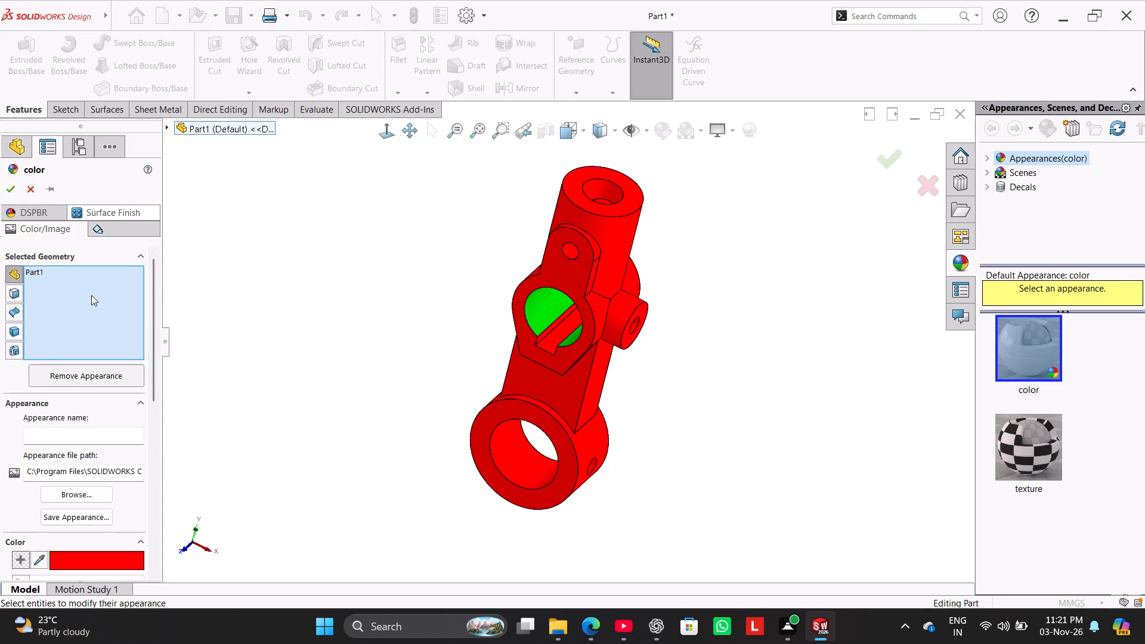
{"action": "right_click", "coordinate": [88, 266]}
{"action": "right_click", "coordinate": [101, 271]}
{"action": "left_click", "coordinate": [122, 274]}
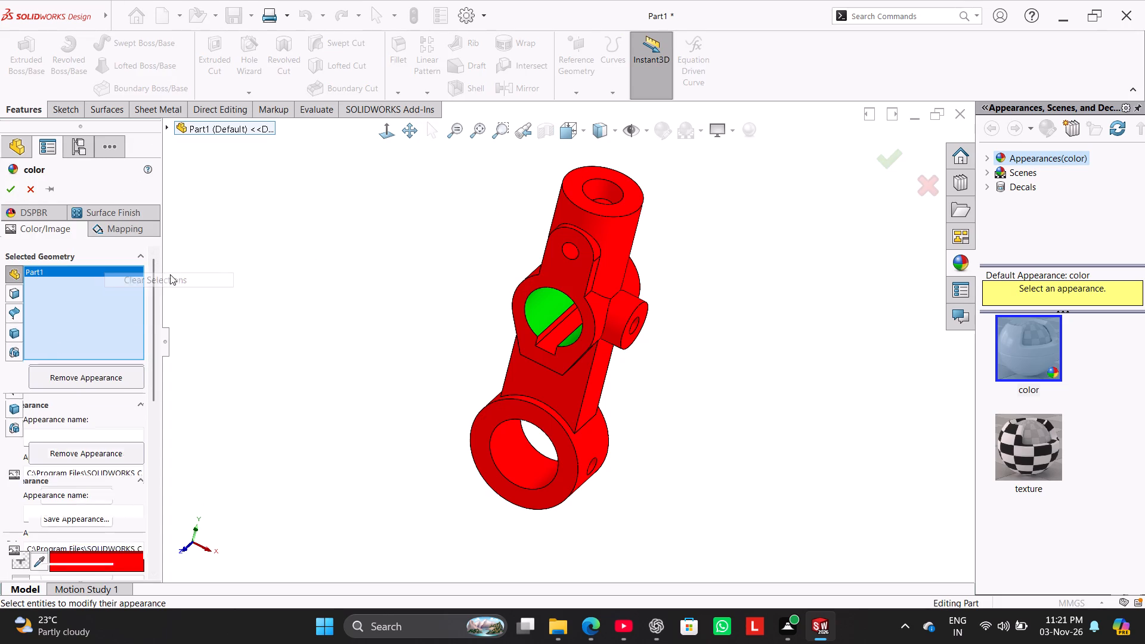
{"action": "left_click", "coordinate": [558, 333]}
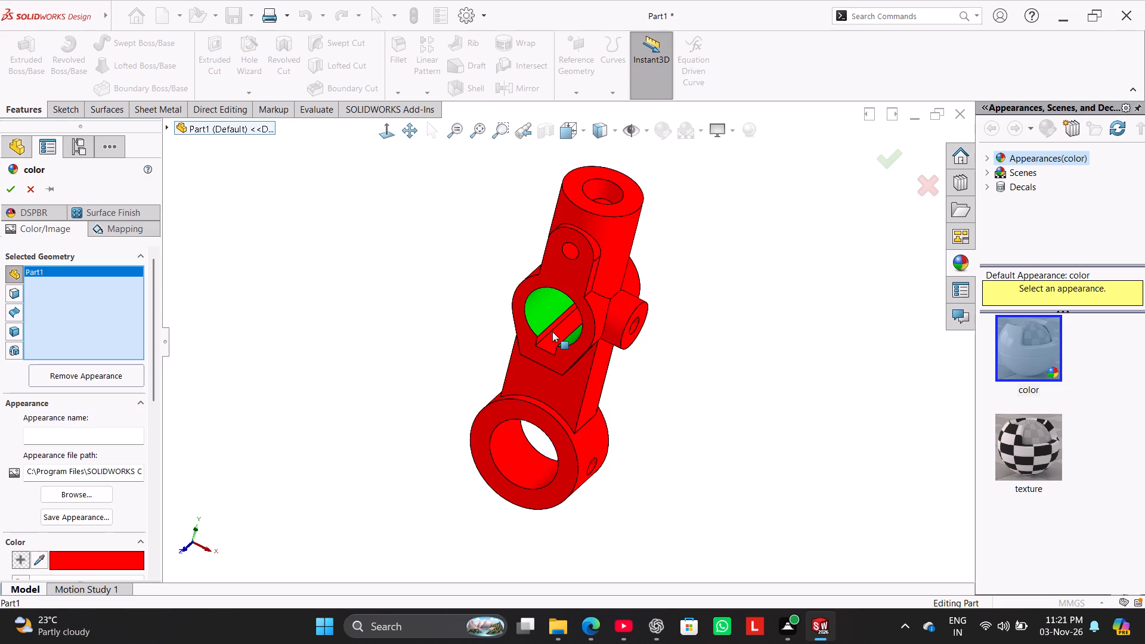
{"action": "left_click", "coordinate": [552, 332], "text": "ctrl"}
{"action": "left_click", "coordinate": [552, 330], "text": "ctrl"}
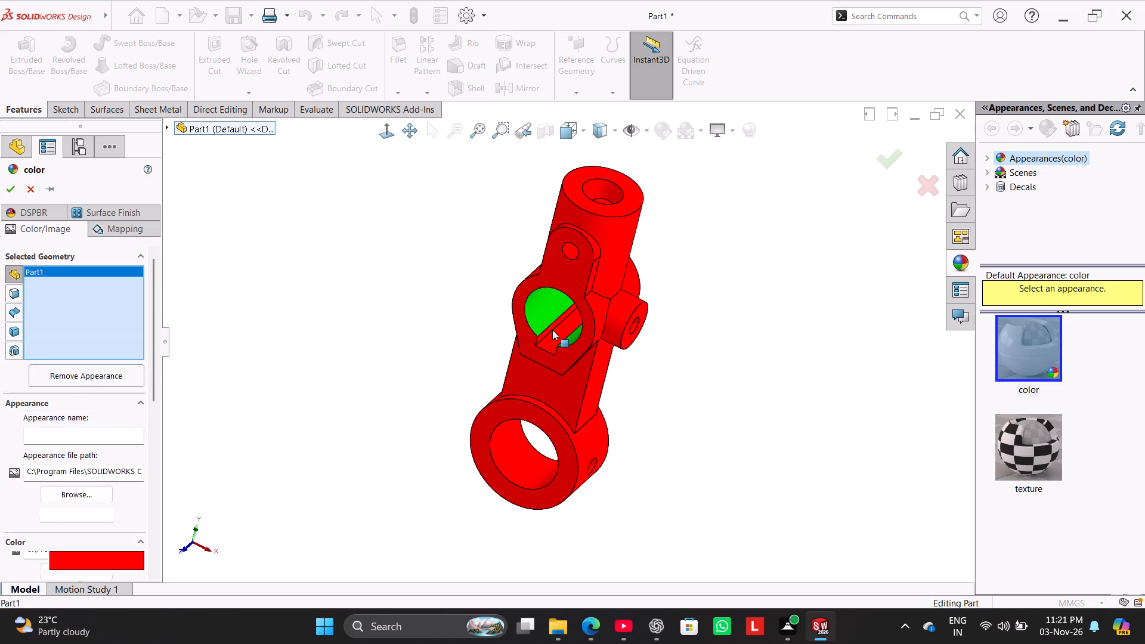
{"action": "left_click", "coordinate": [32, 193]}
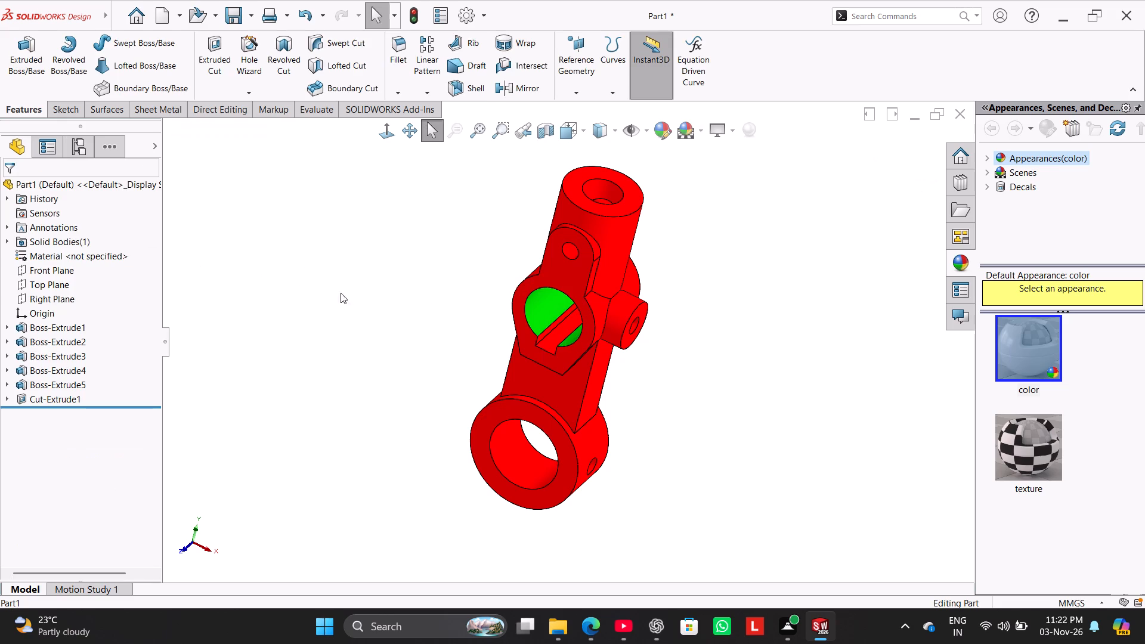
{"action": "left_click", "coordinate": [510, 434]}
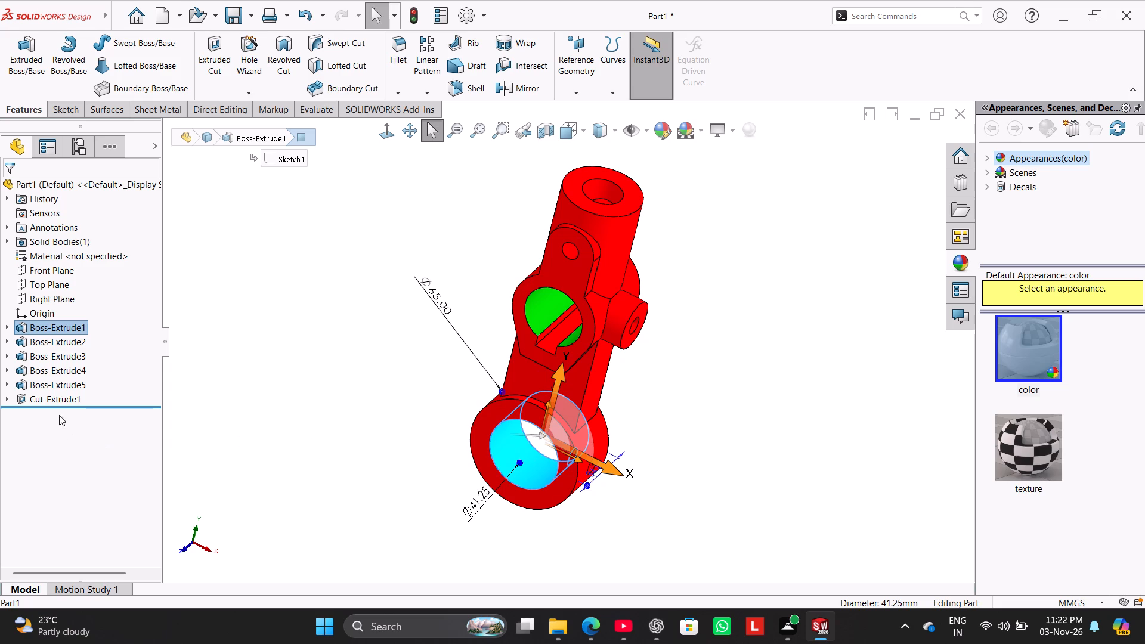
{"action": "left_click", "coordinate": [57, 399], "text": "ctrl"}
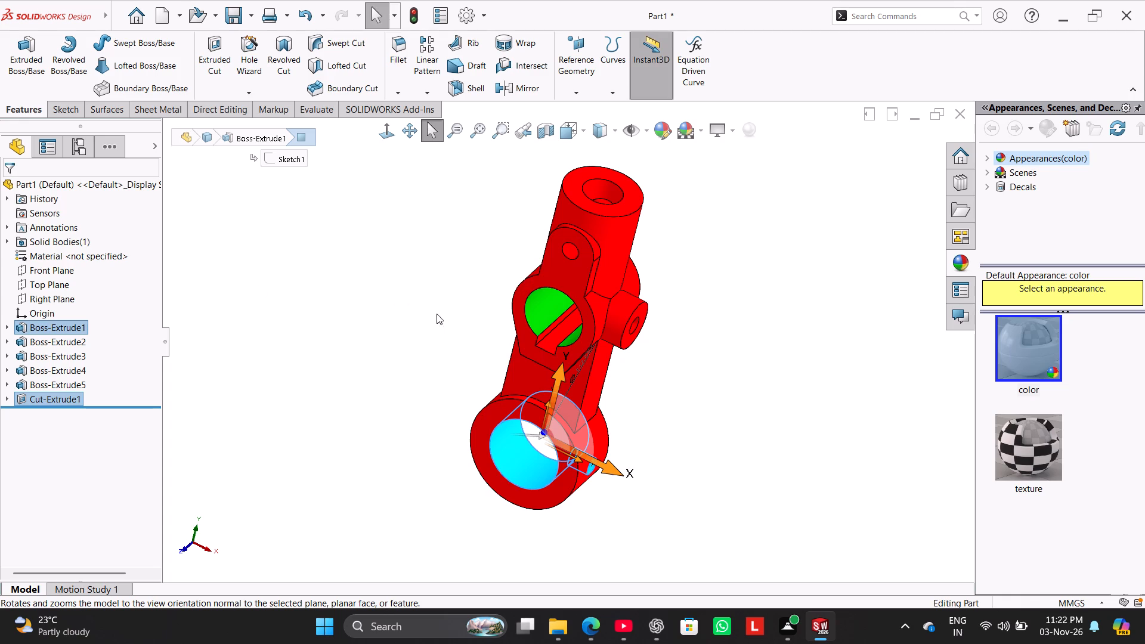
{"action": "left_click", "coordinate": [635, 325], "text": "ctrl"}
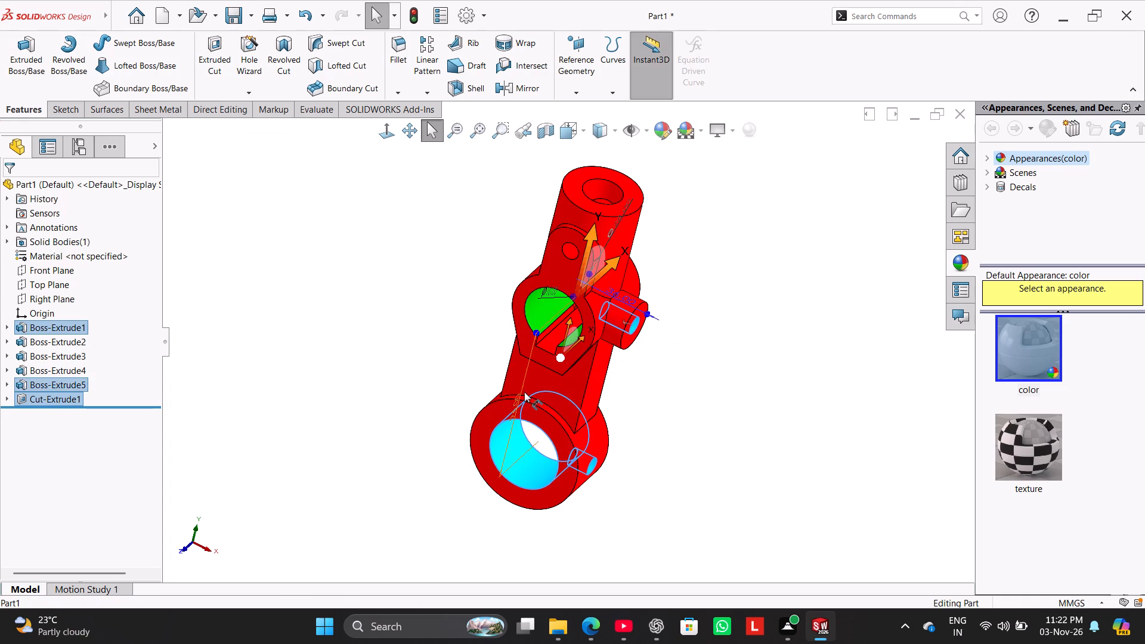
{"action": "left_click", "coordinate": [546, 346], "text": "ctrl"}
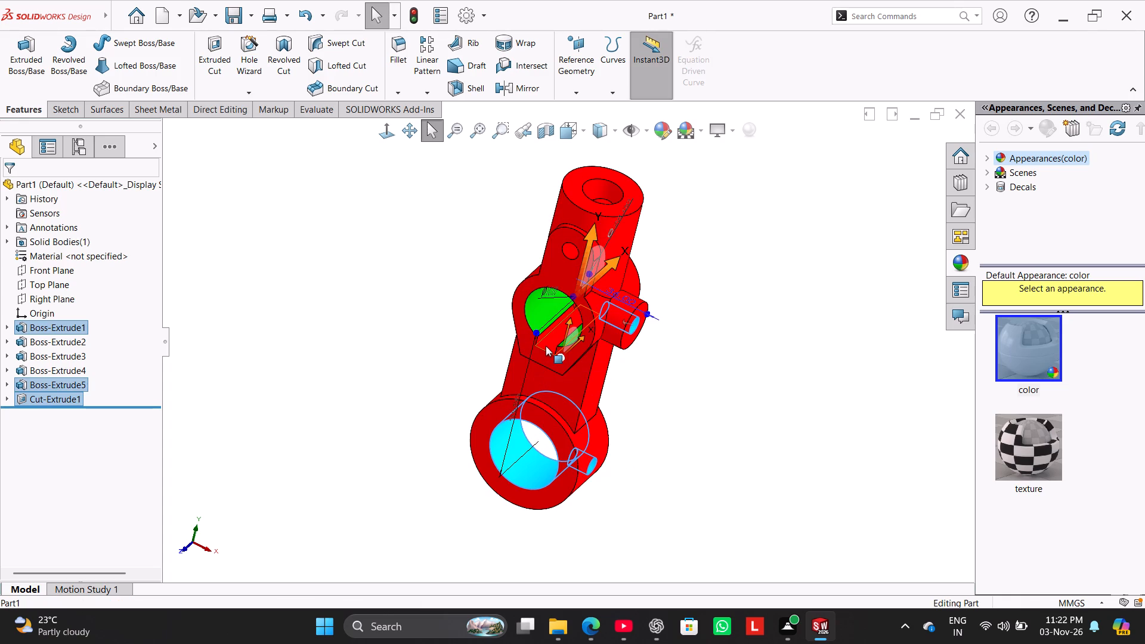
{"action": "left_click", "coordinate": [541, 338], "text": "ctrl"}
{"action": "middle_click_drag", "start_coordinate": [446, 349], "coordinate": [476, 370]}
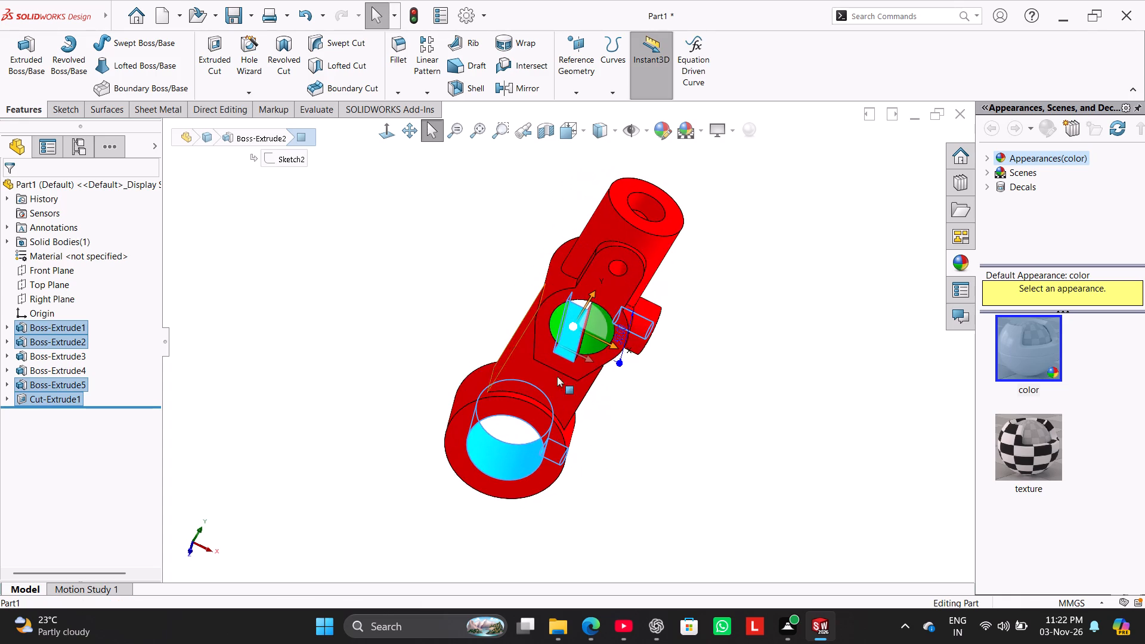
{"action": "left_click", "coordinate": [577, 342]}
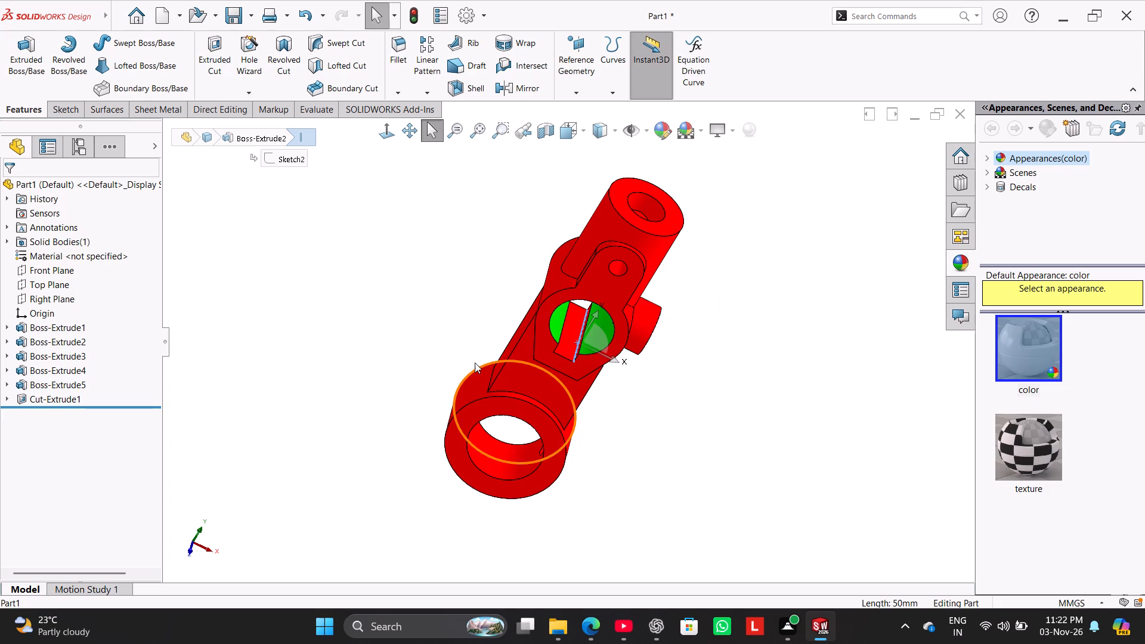
Apply the standard dark green swatch to the lower ring bore, key faces, cross holes, lug hole and vertical tube bore.
{"action": "left_click", "coordinate": [503, 446], "text": "ctrl"}
{"action": "left_click", "coordinate": [562, 344], "text": "ctrl"}
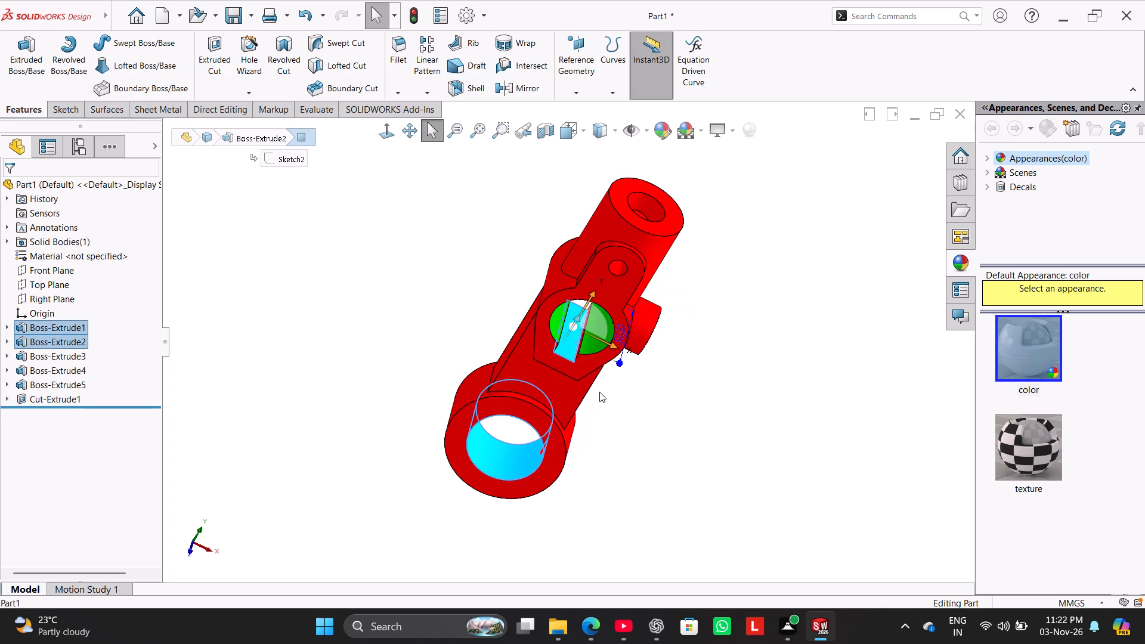
{"action": "middle_click_drag", "start_coordinate": [609, 397], "coordinate": [646, 411]}
{"action": "left_click", "coordinate": [592, 355], "text": "ctrl"}
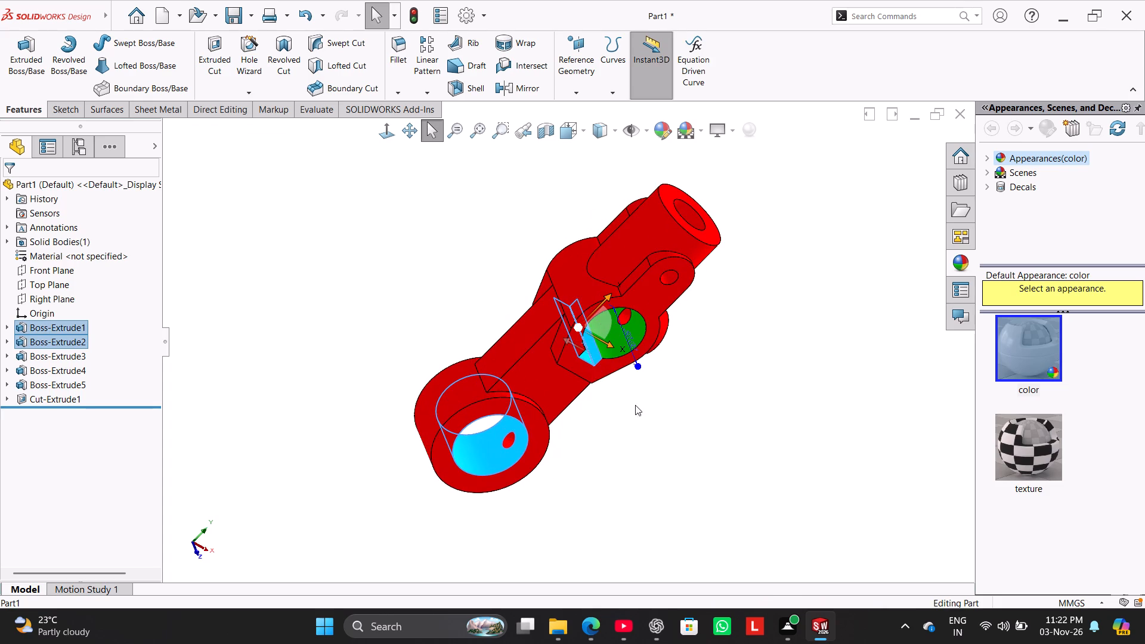
{"action": "middle_click_drag", "start_coordinate": [635, 405], "coordinate": [556, 373]}
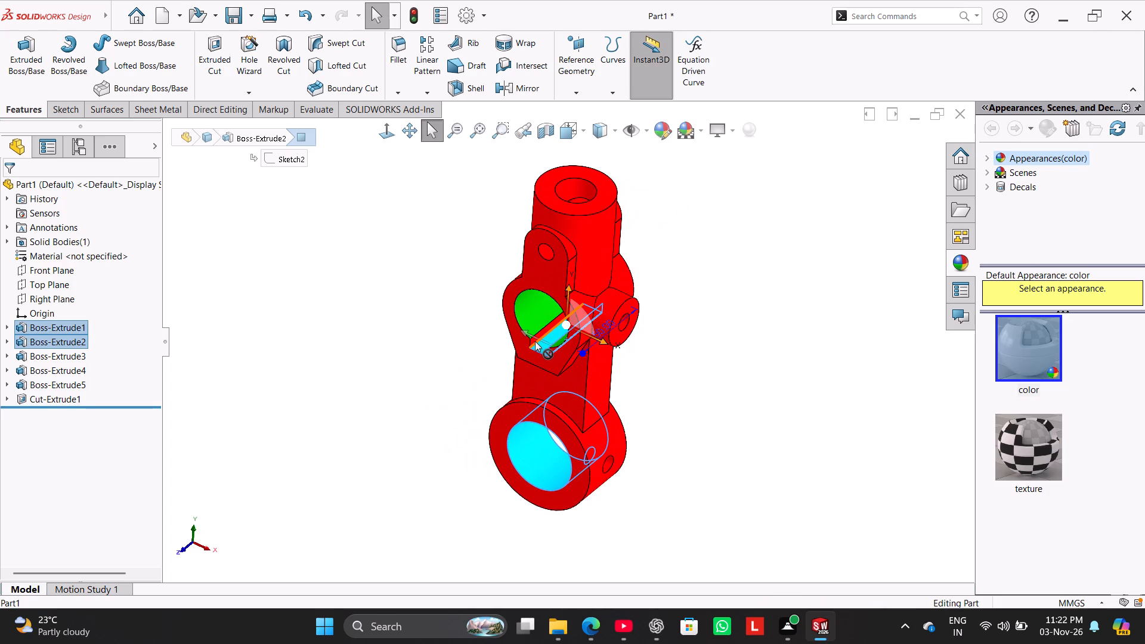
{"action": "left_click", "coordinate": [550, 327], "text": "ctrl"}
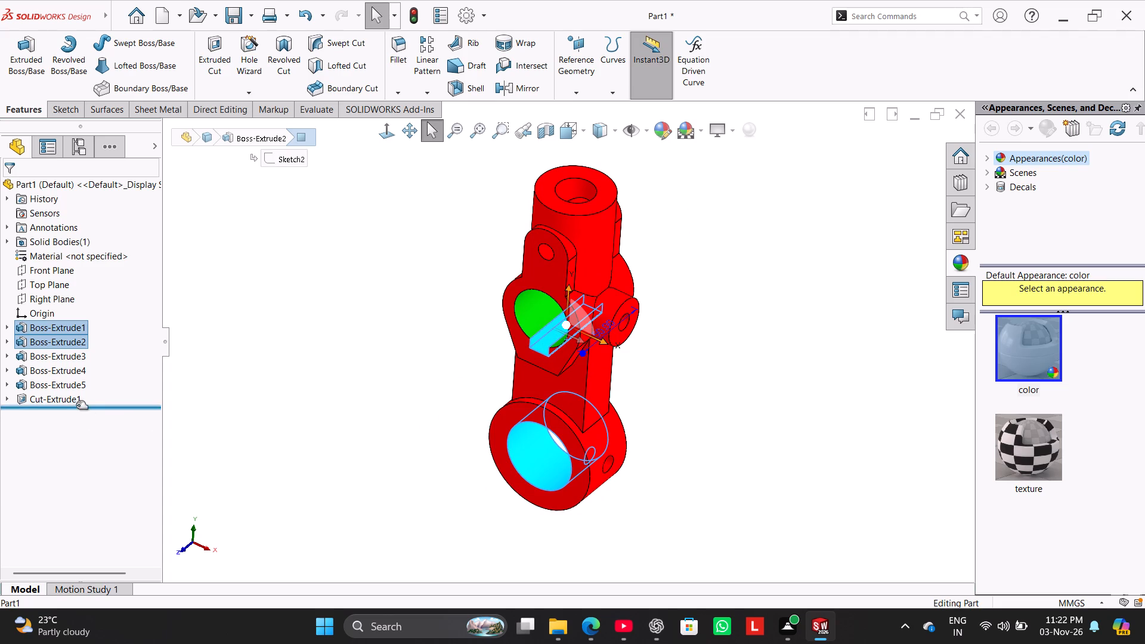
{"action": "left_click", "coordinate": [72, 400], "text": "ctrl"}
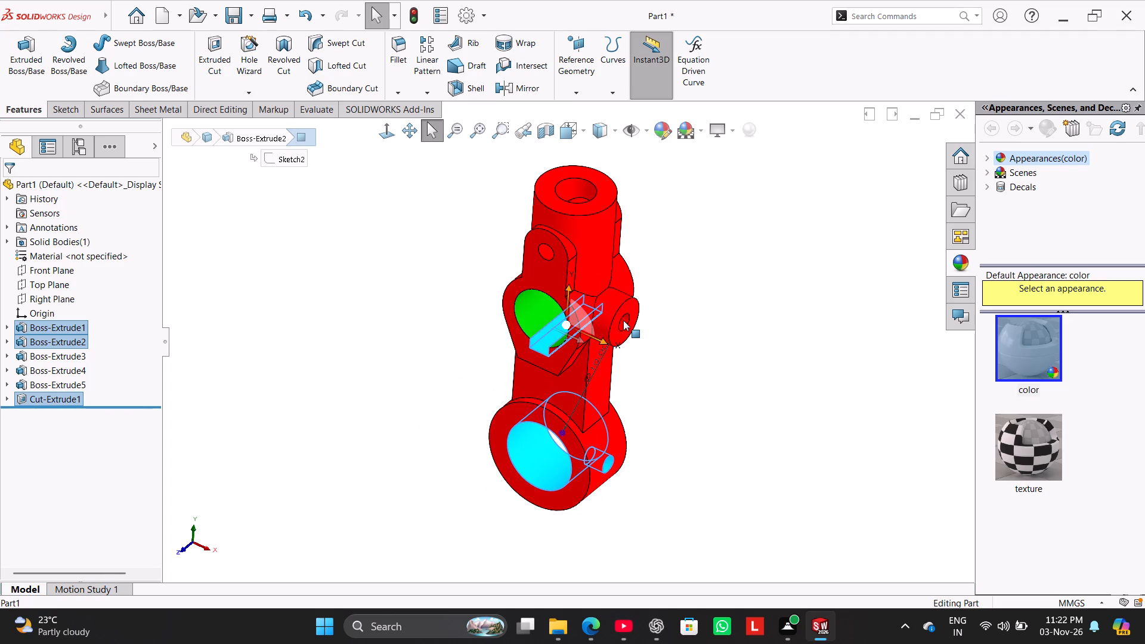
{"action": "left_click", "coordinate": [623, 320], "text": "ctrl"}
{"action": "left_click", "coordinate": [545, 250], "text": "ctrl"}
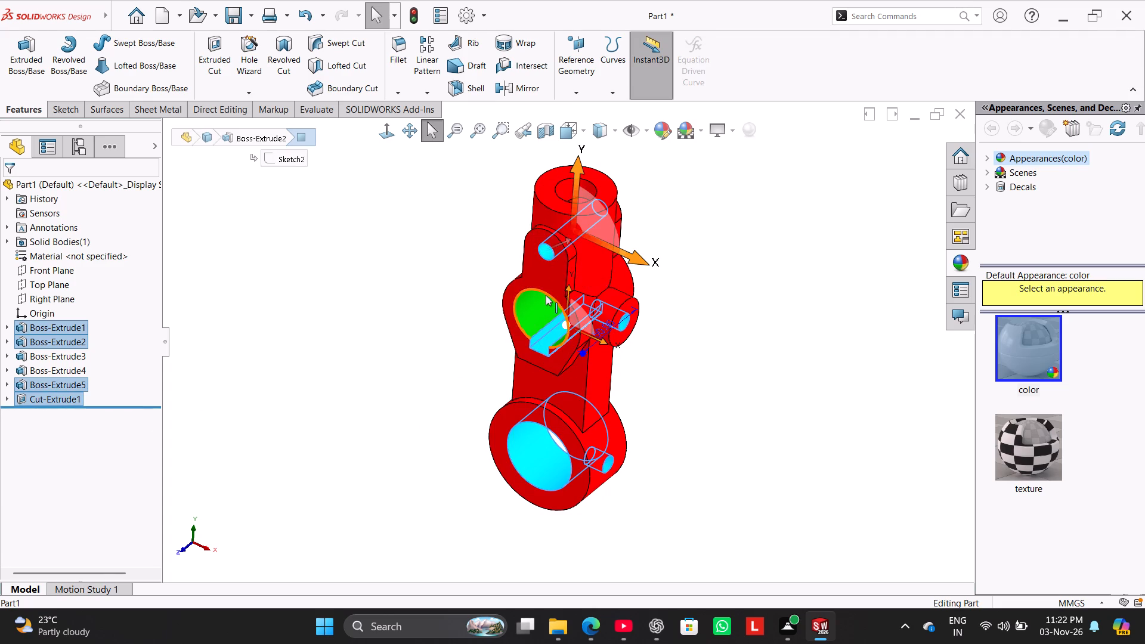
{"action": "left_click", "coordinate": [564, 191], "text": "ctrl"}
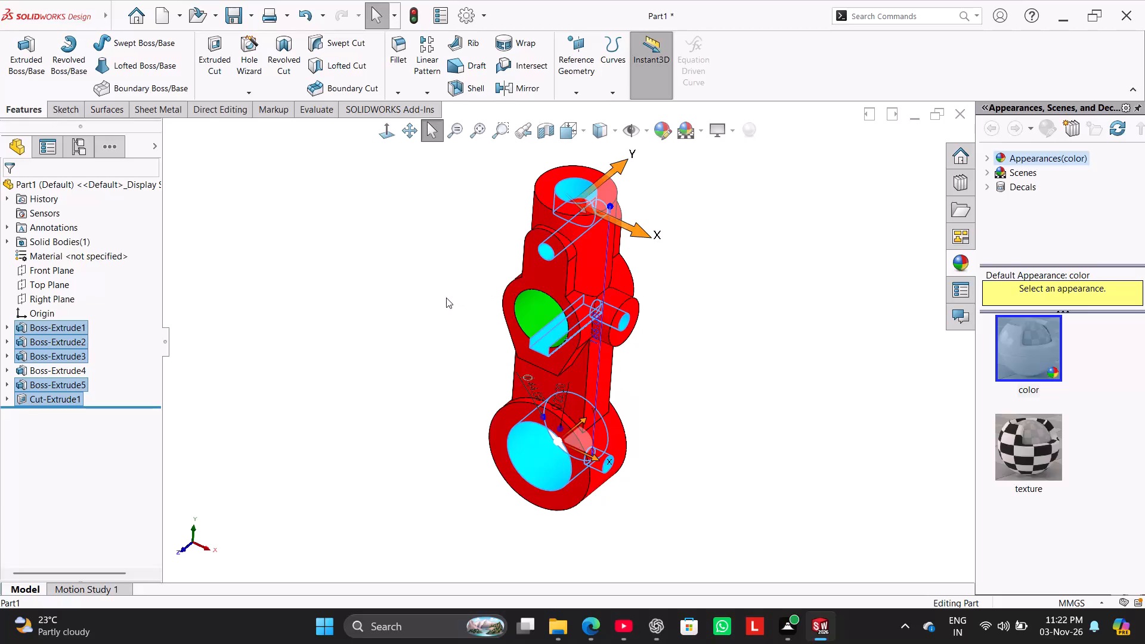
{"action": "middle_click_drag", "start_coordinate": [421, 306], "coordinate": [466, 275]}
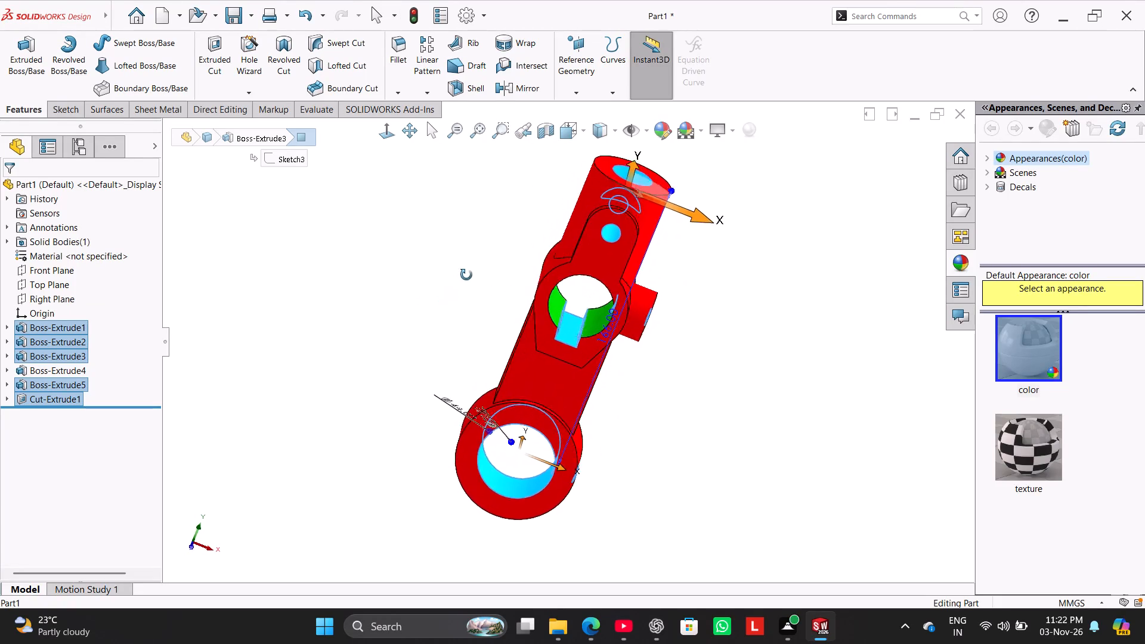
{"action": "middle_click_drag", "start_coordinate": [466, 275], "coordinate": [441, 379]}
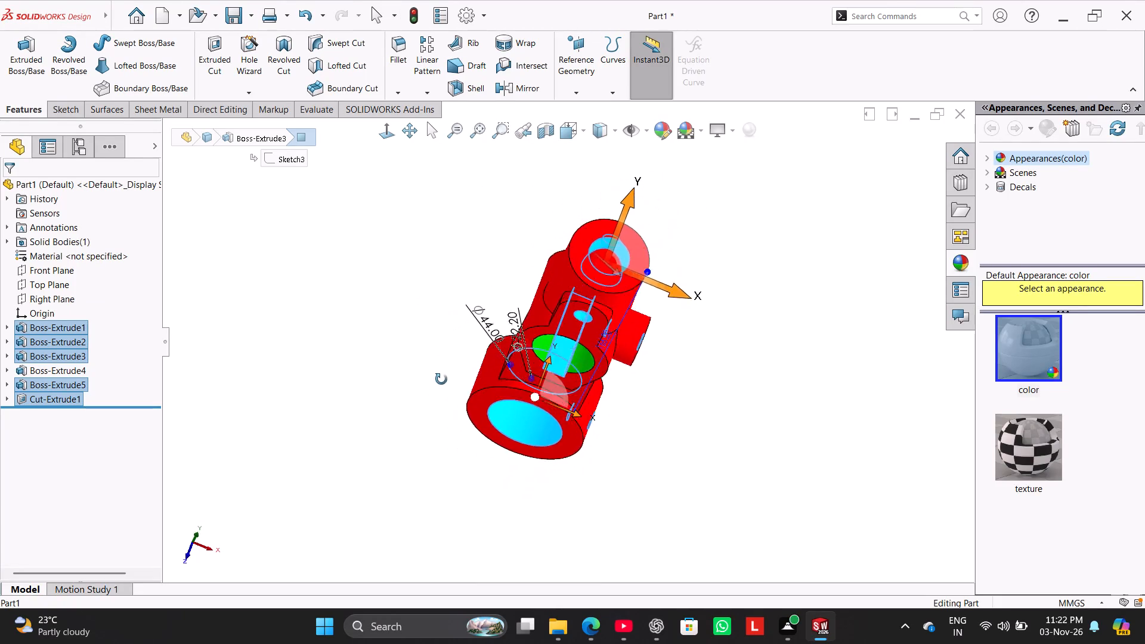
{"action": "middle_click_drag", "start_coordinate": [441, 379], "coordinate": [573, 315]}
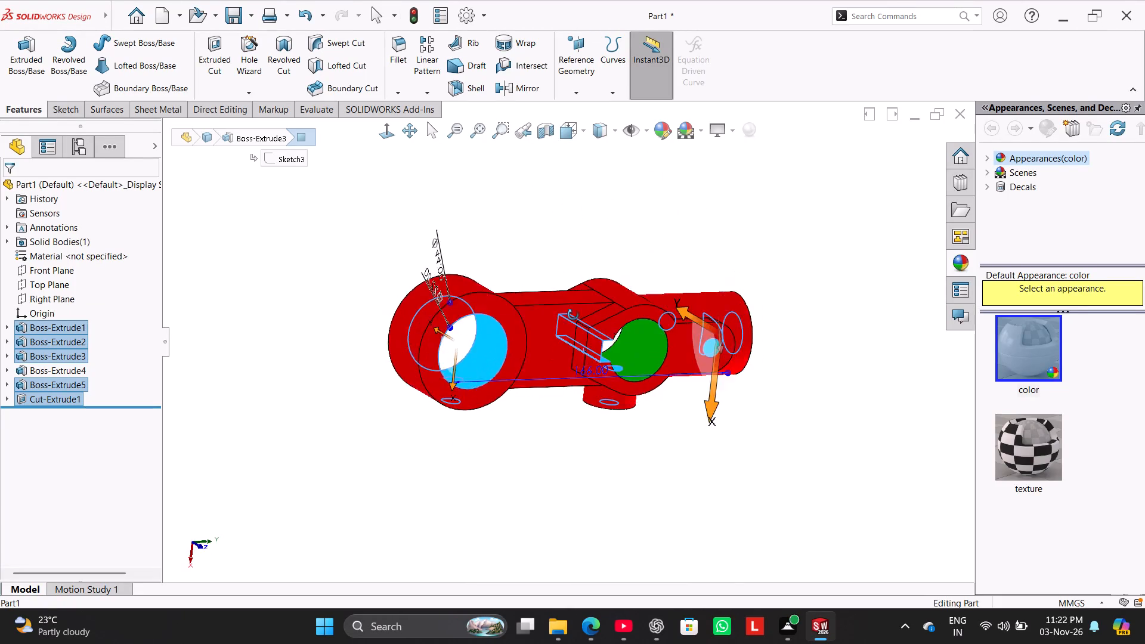
{"action": "middle_click_drag", "start_coordinate": [573, 315], "coordinate": [591, 304]}
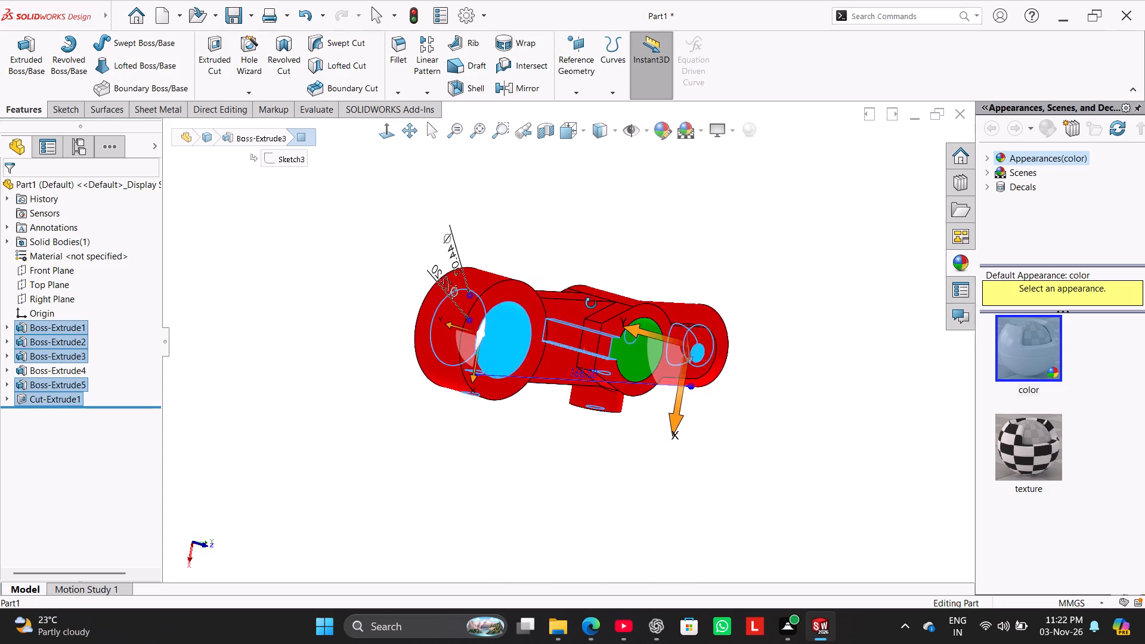
{"action": "middle_click_drag", "start_coordinate": [591, 304], "coordinate": [525, 373]}
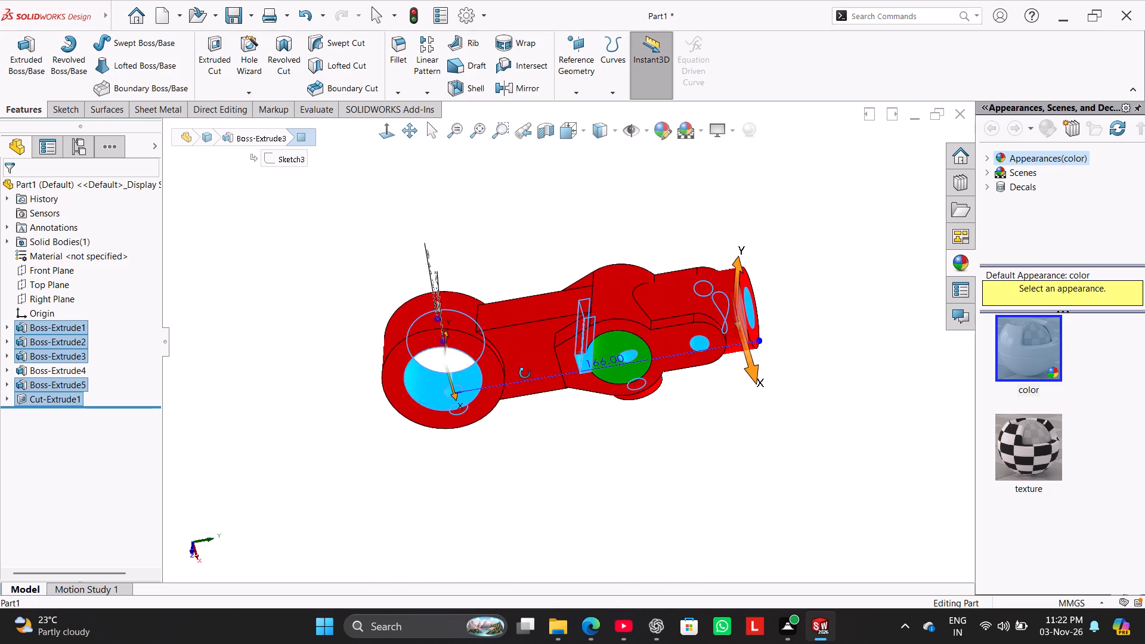
{"action": "middle_click_drag", "start_coordinate": [525, 373], "coordinate": [459, 276]}
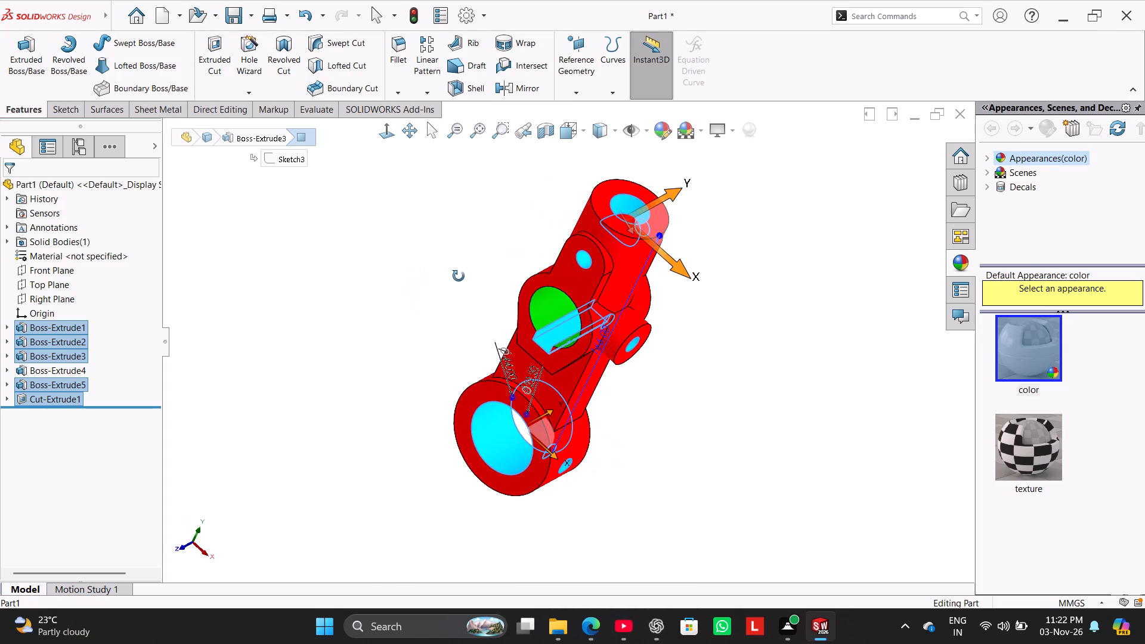
{"action": "middle_click_drag", "start_coordinate": [459, 276], "coordinate": [459, 277]}
{"action": "left_click", "coordinate": [663, 130]}
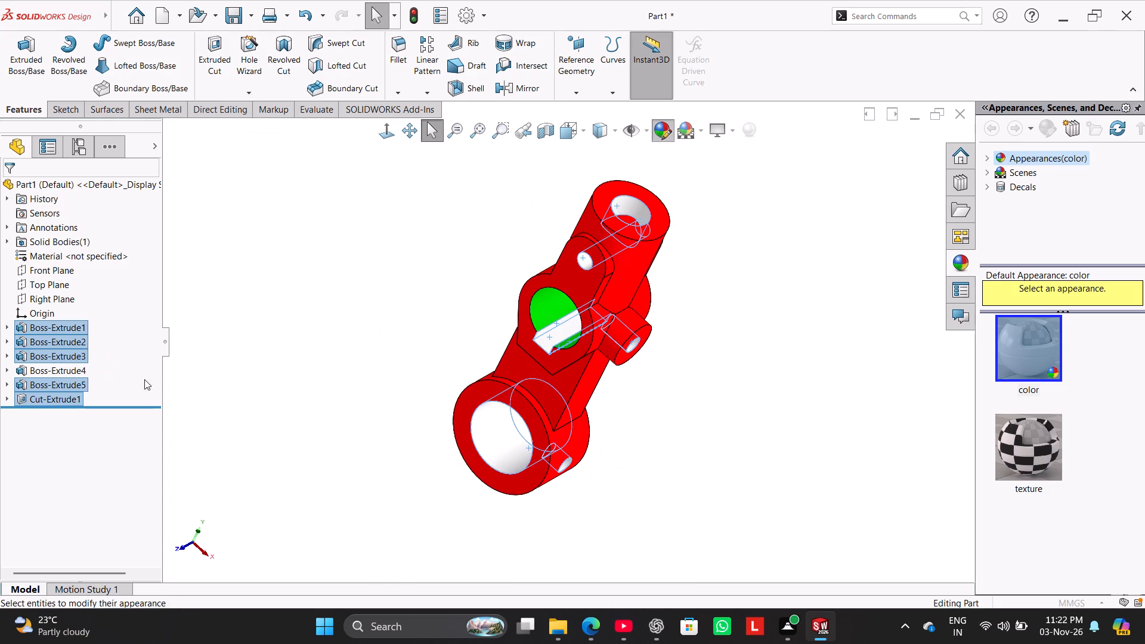
{"action": "left_click_drag", "start_coordinate": [157, 345], "coordinate": [156, 435]}
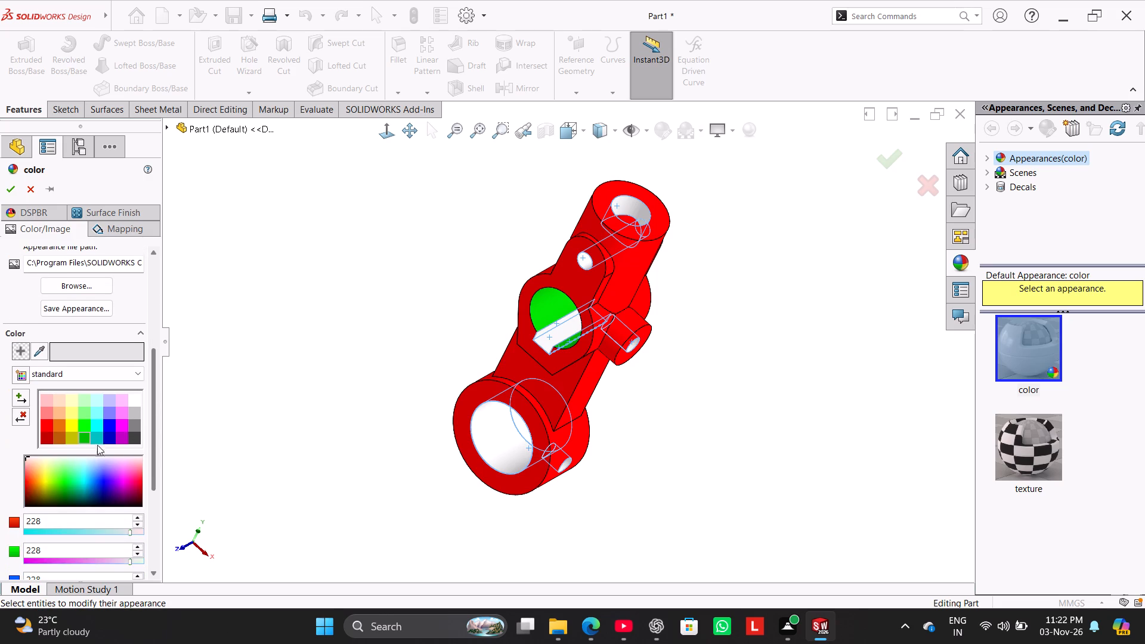
{"action": "left_click", "coordinate": [84, 437]}
{"action": "left_click", "coordinate": [16, 190]}
{"action": "left_click", "coordinate": [419, 259]}
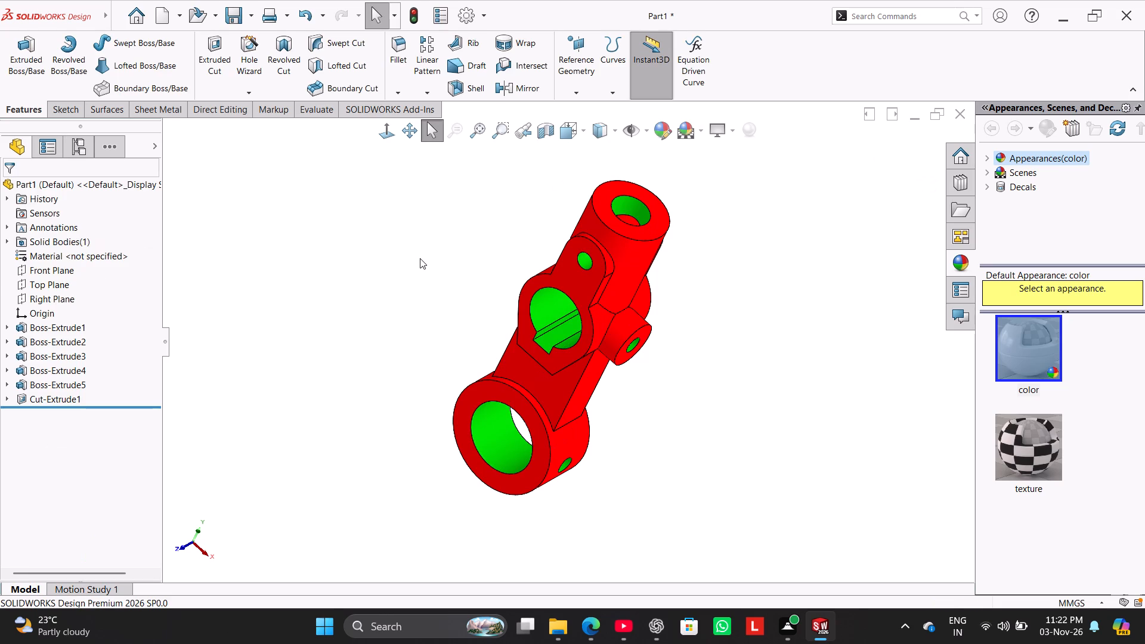
Examine the part's internal edges in Hidden Lines Visible display from a blank sketch on the Right Plane.
{"action": "left_click", "coordinate": [56, 295]}
{"action": "left_click", "coordinate": [72, 276]}
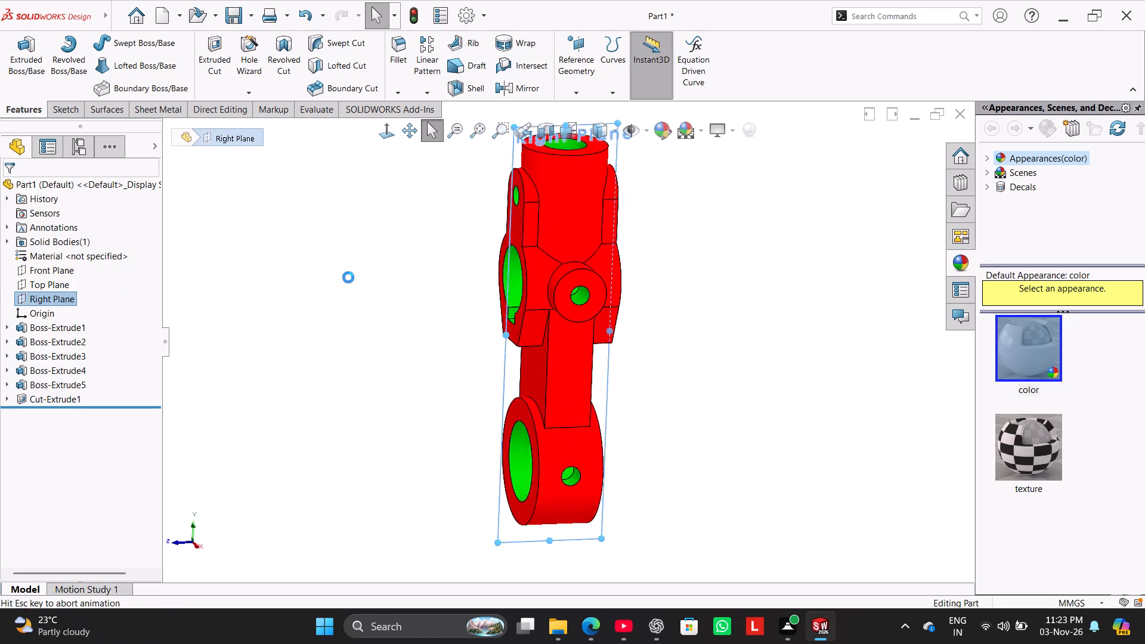
{"action": "left_click", "coordinate": [392, 264]}
{"action": "left_click", "coordinate": [613, 131]}
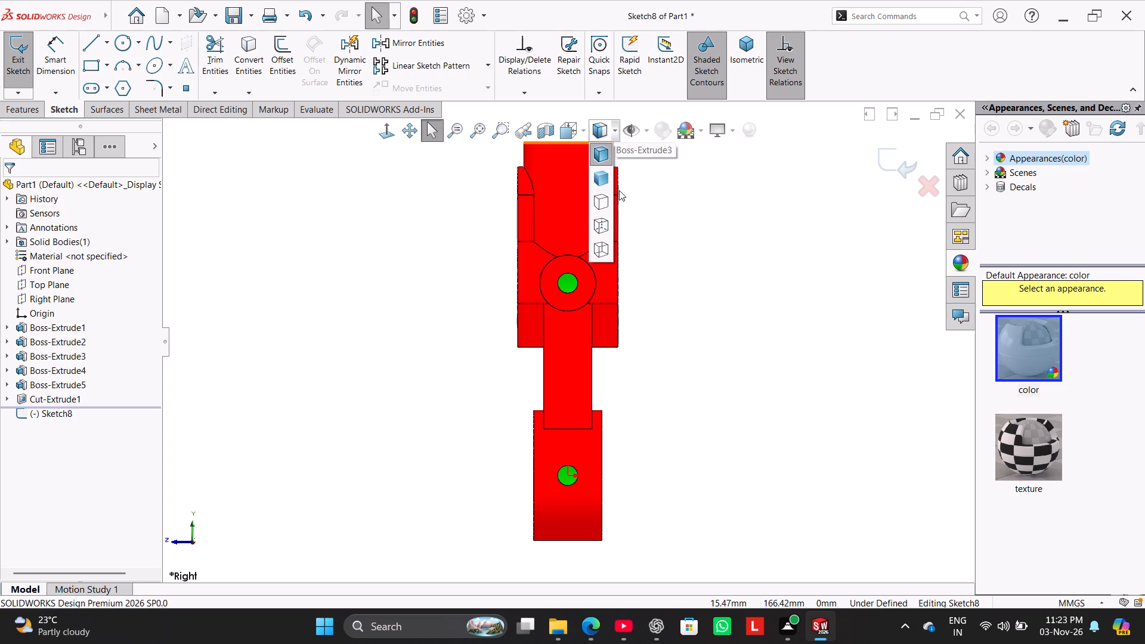
{"action": "left_click", "coordinate": [605, 221]}
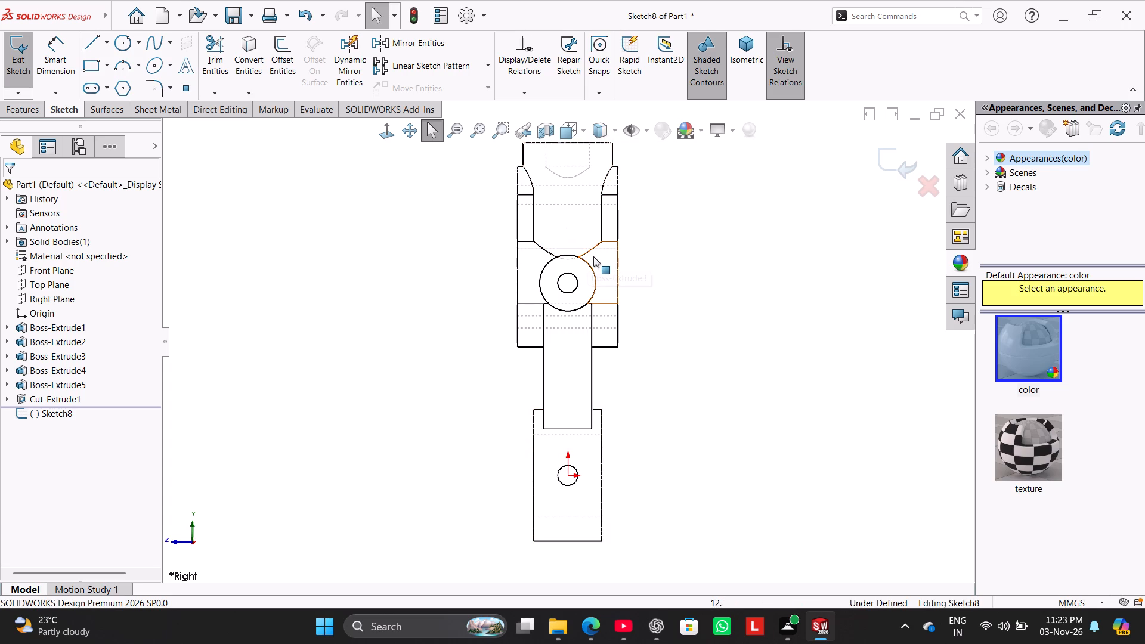
{"action": "right_click_drag", "start_coordinate": [456, 326], "coordinate": [506, 268]}
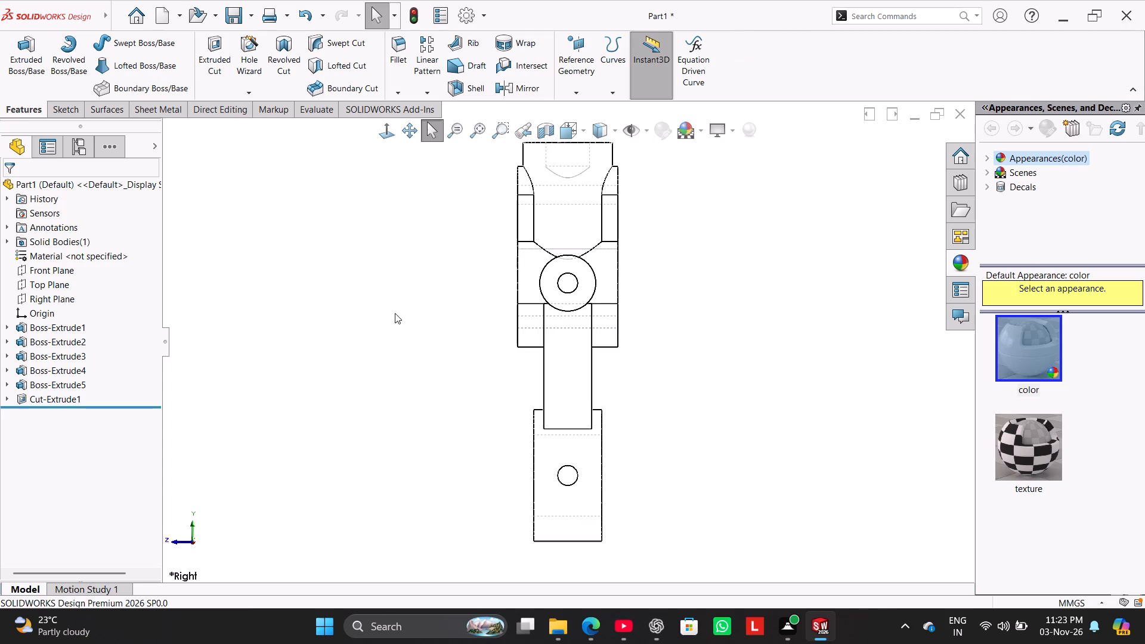
{"action": "right_click_drag", "start_coordinate": [395, 313], "coordinate": [482, 252]}
{"action": "middle_click_drag", "start_coordinate": [428, 299], "coordinate": [422, 404]}
{"action": "left_click", "coordinate": [411, 377]}
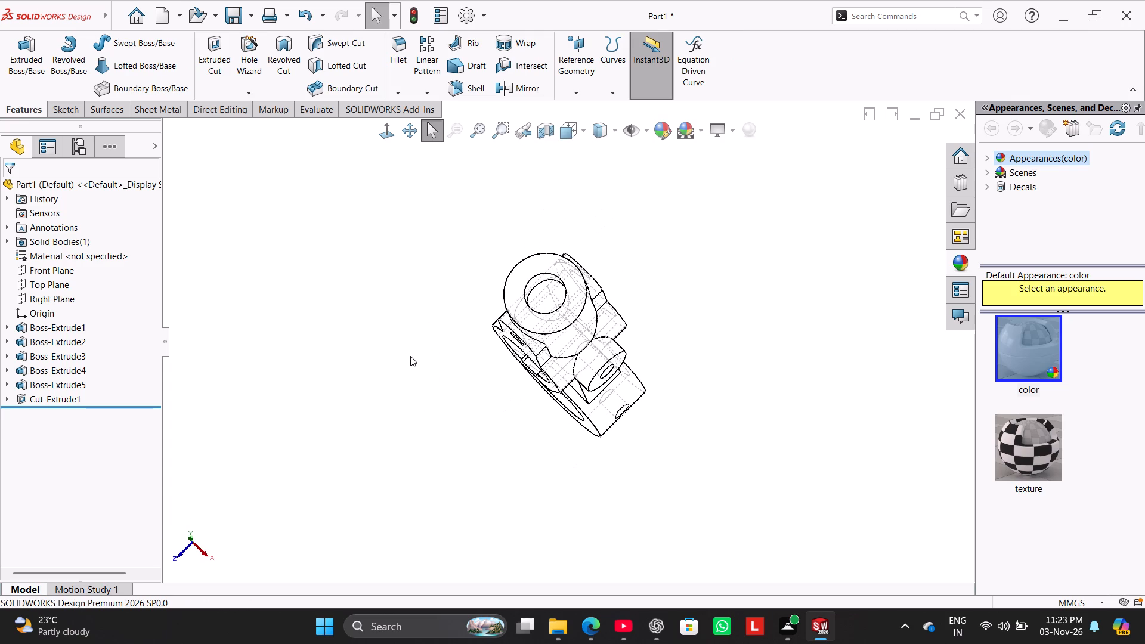
Return the part's display style to Shaded With Edges.
{"action": "left_click", "coordinate": [618, 137]}
{"action": "left_click", "coordinate": [609, 151]}
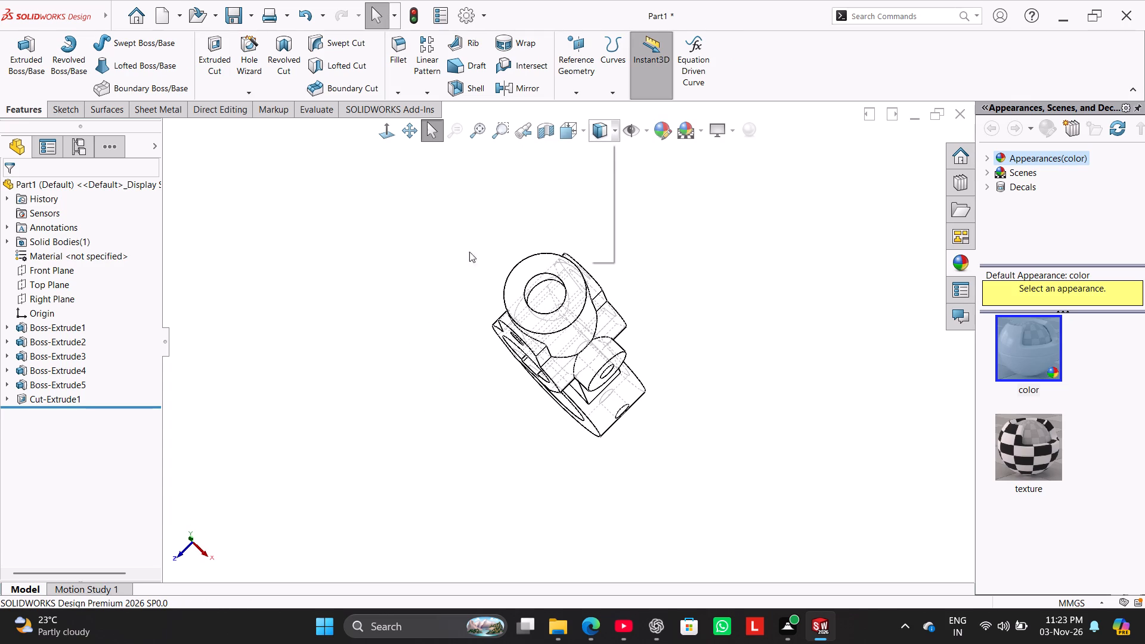
Start a sketch on the vertical tube's top face and convert the tube's inner bore edge into a sketch circle.
{"action": "middle_click_drag", "start_coordinate": [444, 259], "coordinate": [458, 244]}
{"action": "scroll", "coordinate": [463, 270], "scroll_direction": "up", "scroll_amount": 1}
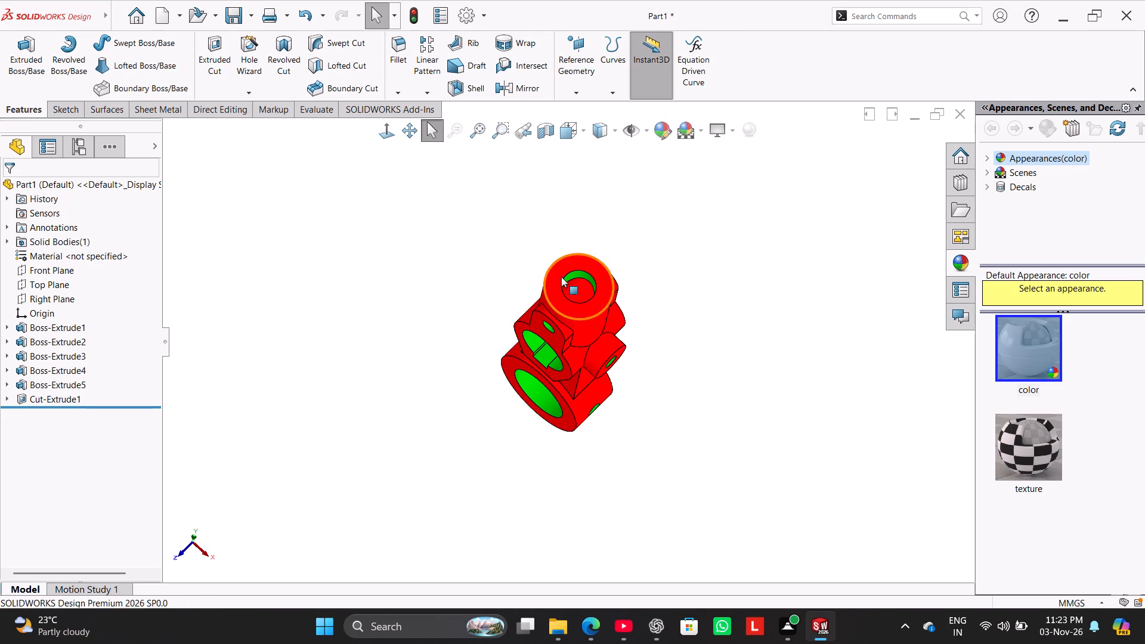
{"action": "right_click", "coordinate": [567, 264]}
{"action": "left_click", "coordinate": [598, 249]}
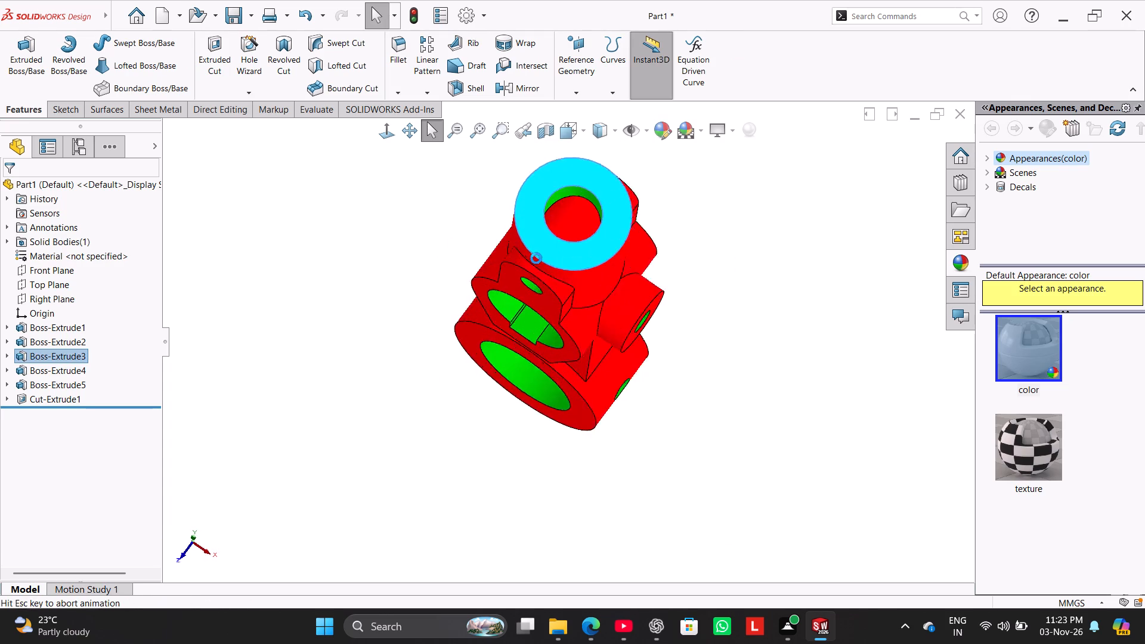
{"action": "left_click", "coordinate": [314, 212]}
{"action": "scroll", "coordinate": [442, 271], "scroll_direction": "up", "scroll_amount": 2}
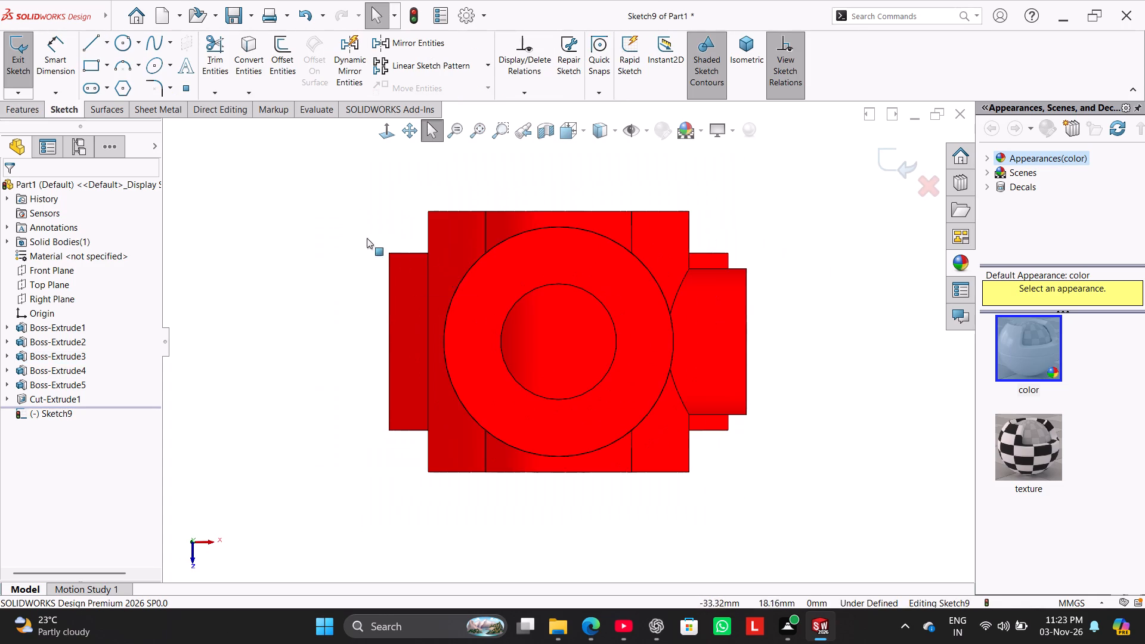
{"action": "left_click", "coordinate": [330, 217]}
{"action": "left_click", "coordinate": [250, 60]}
{"action": "left_click", "coordinate": [537, 287]}
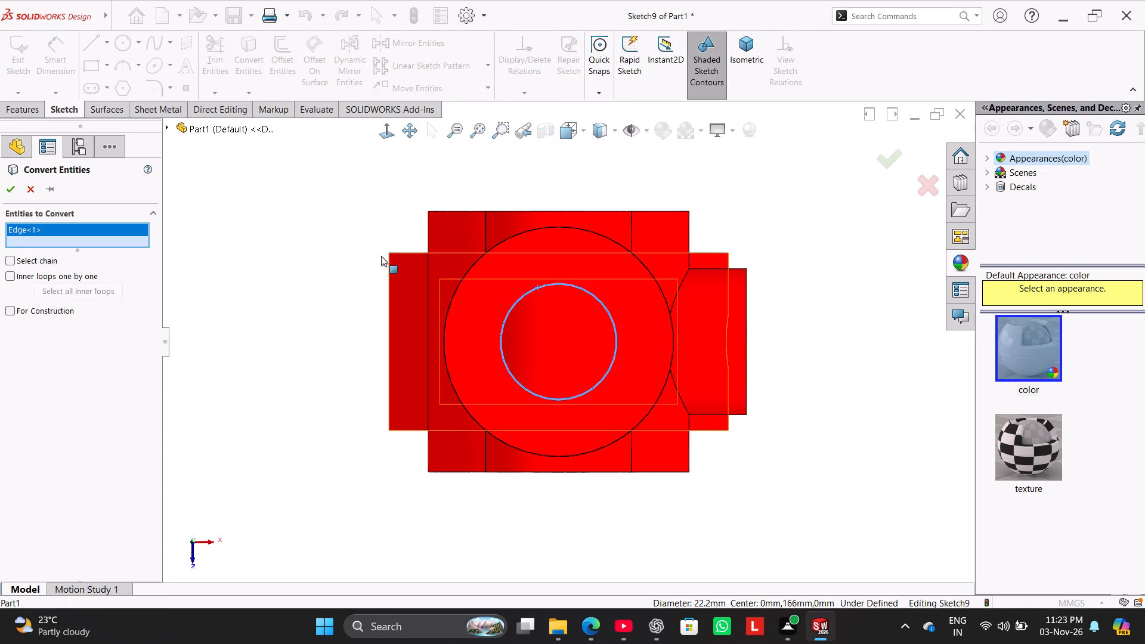
{"action": "left_click", "coordinate": [14, 186]}
Extrude-cut the converted bore circle into the vertical tube with the Up To Next end condition.
{"action": "left_click", "coordinate": [27, 116]}
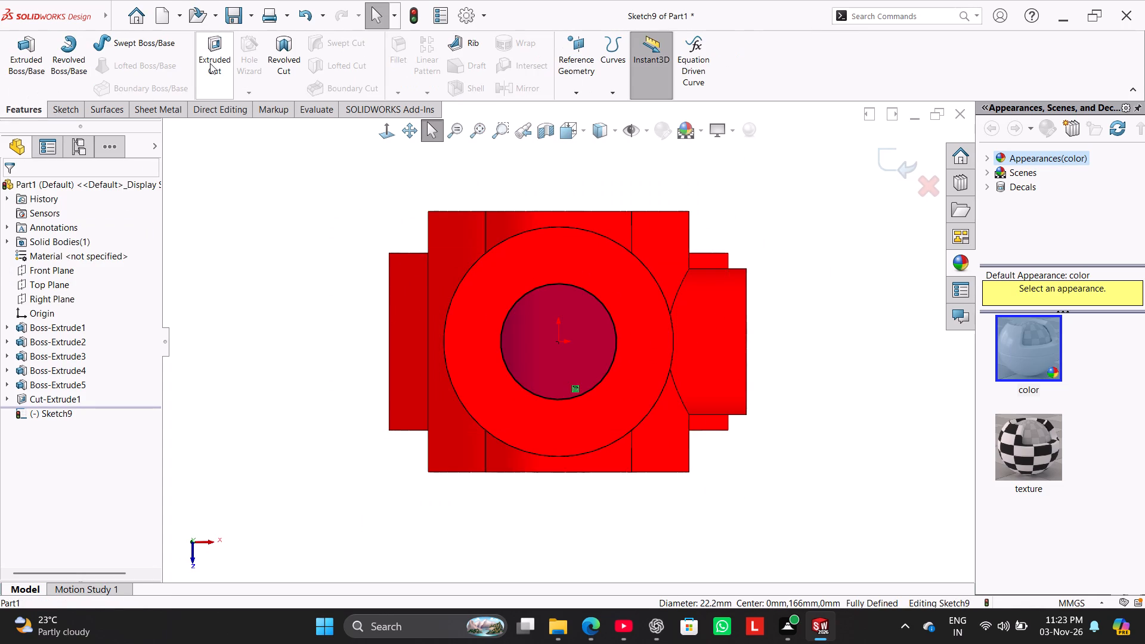
{"action": "left_click", "coordinate": [213, 60]}
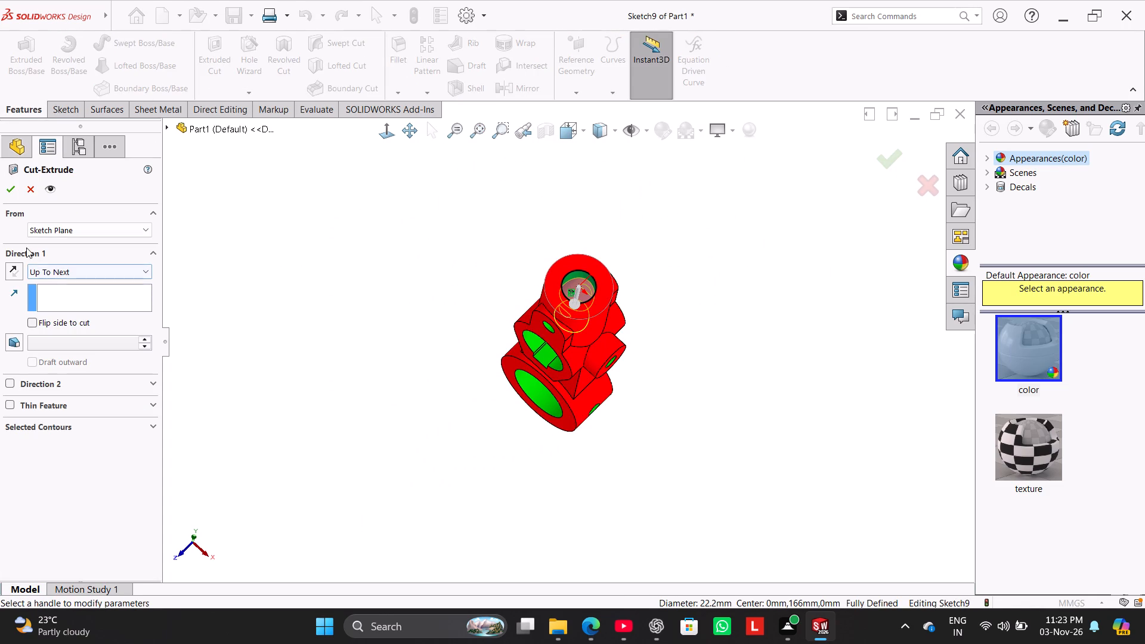
{"action": "left_click", "coordinate": [8, 188]}
Apply the standard dark green swatch to the inner face of the 10 mm hole in the keyed ring's lug.
{"action": "middle_click_drag", "start_coordinate": [507, 269], "coordinate": [485, 226]}
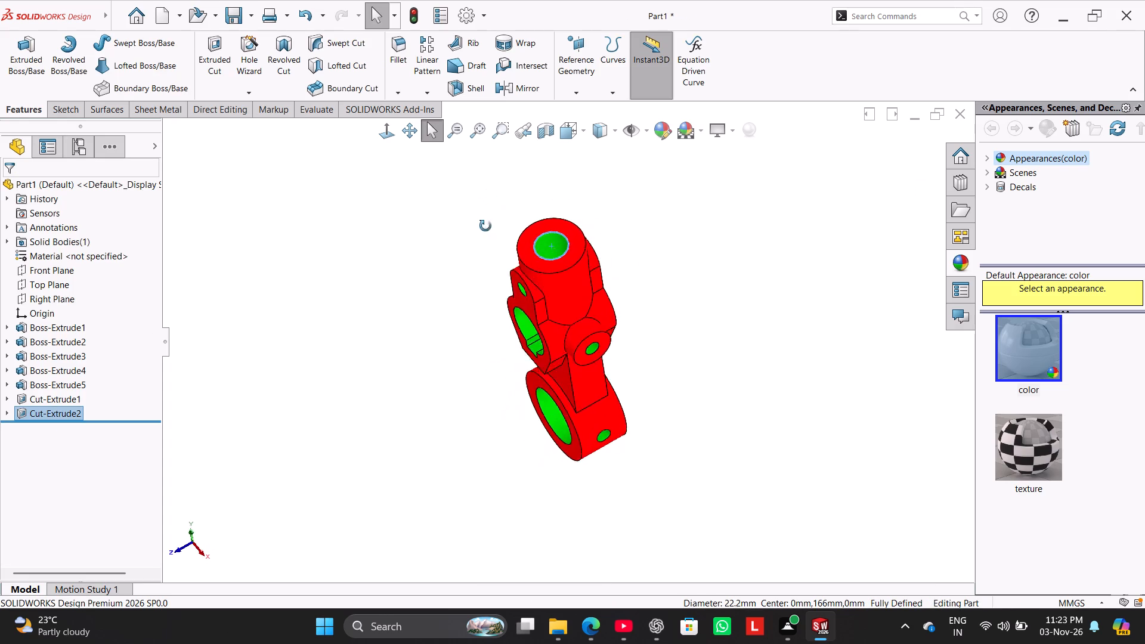
{"action": "middle_click_drag", "start_coordinate": [485, 226], "coordinate": [460, 299]}
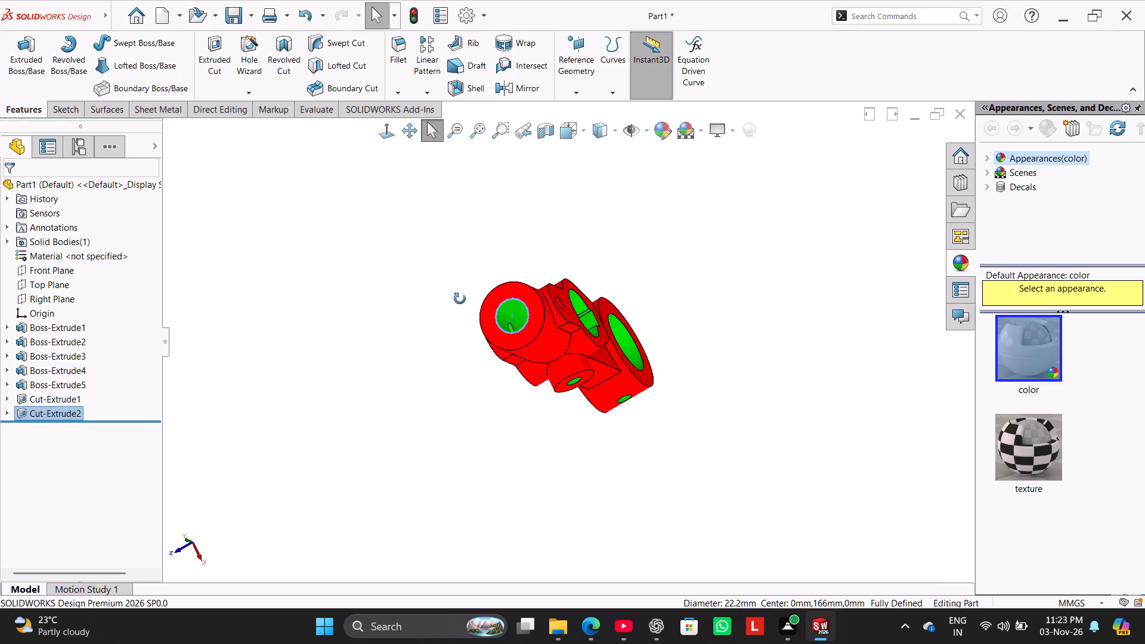
{"action": "middle_click_drag", "start_coordinate": [460, 299], "coordinate": [561, 264]}
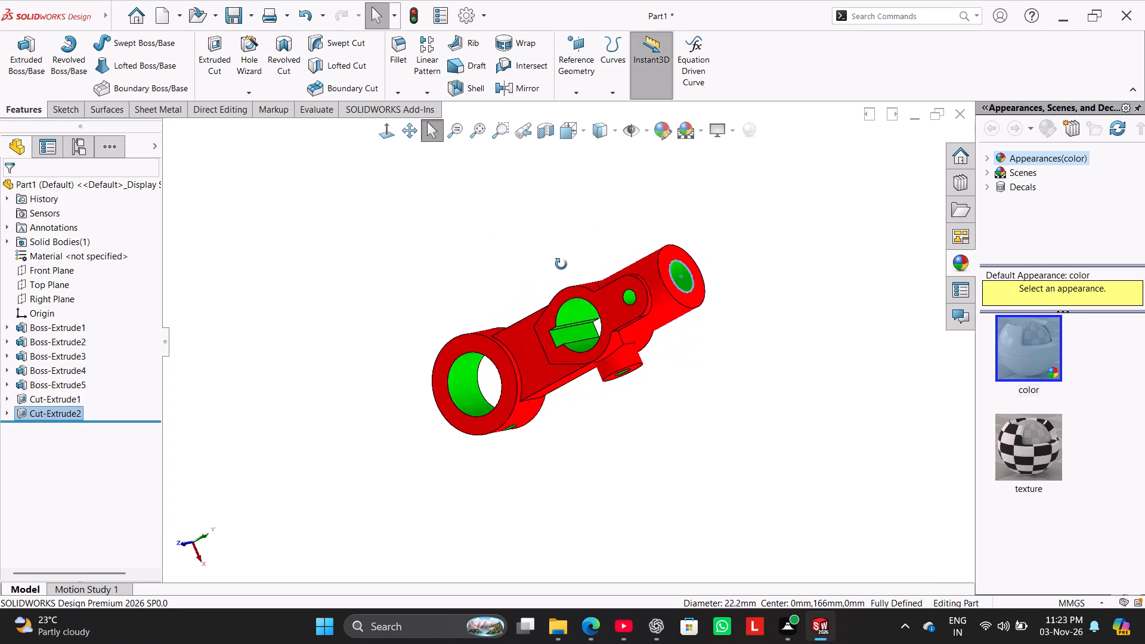
{"action": "middle_click_drag", "start_coordinate": [561, 264], "coordinate": [599, 266]}
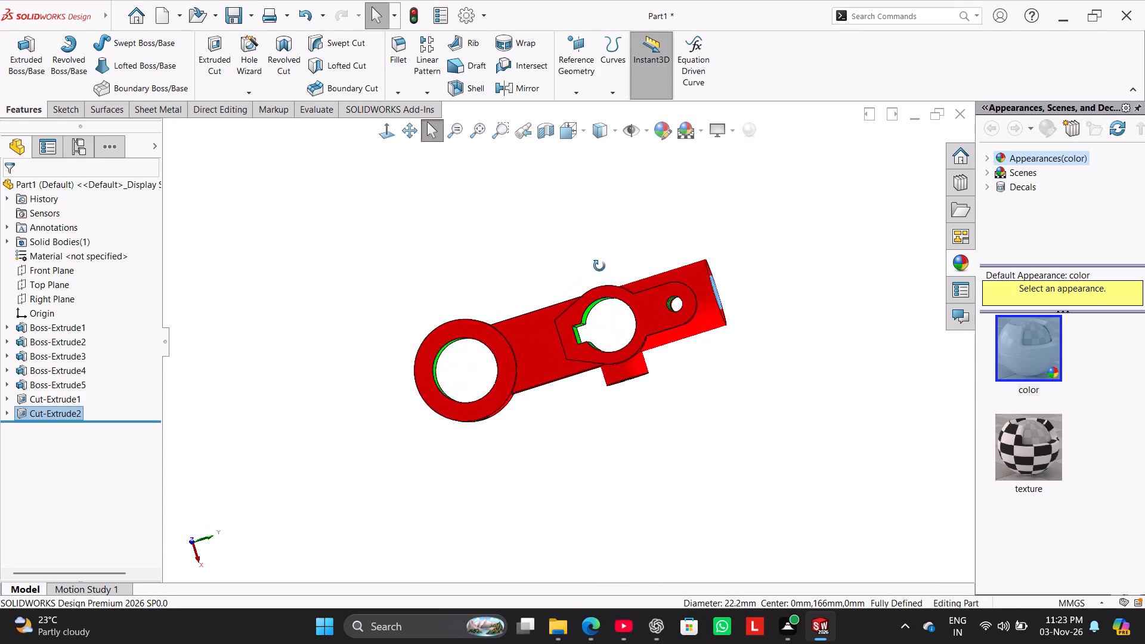
{"action": "middle_click_drag", "start_coordinate": [599, 266], "coordinate": [377, 270]}
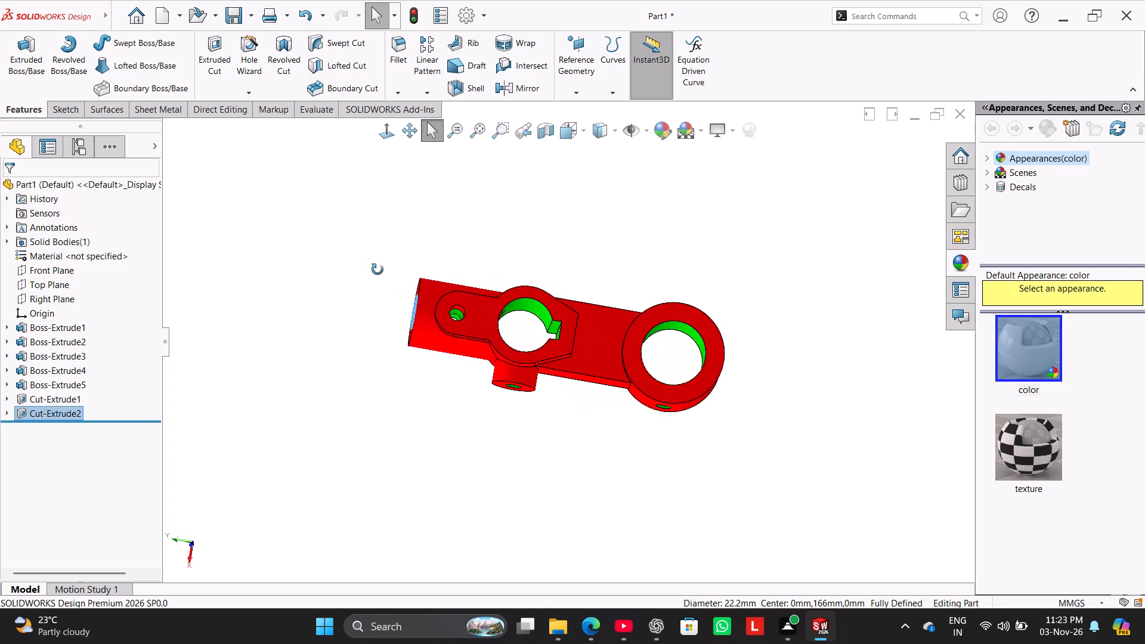
{"action": "middle_click_drag", "start_coordinate": [377, 270], "coordinate": [377, 246]}
{"action": "middle_click_drag", "start_coordinate": [422, 252], "coordinate": [461, 234]}
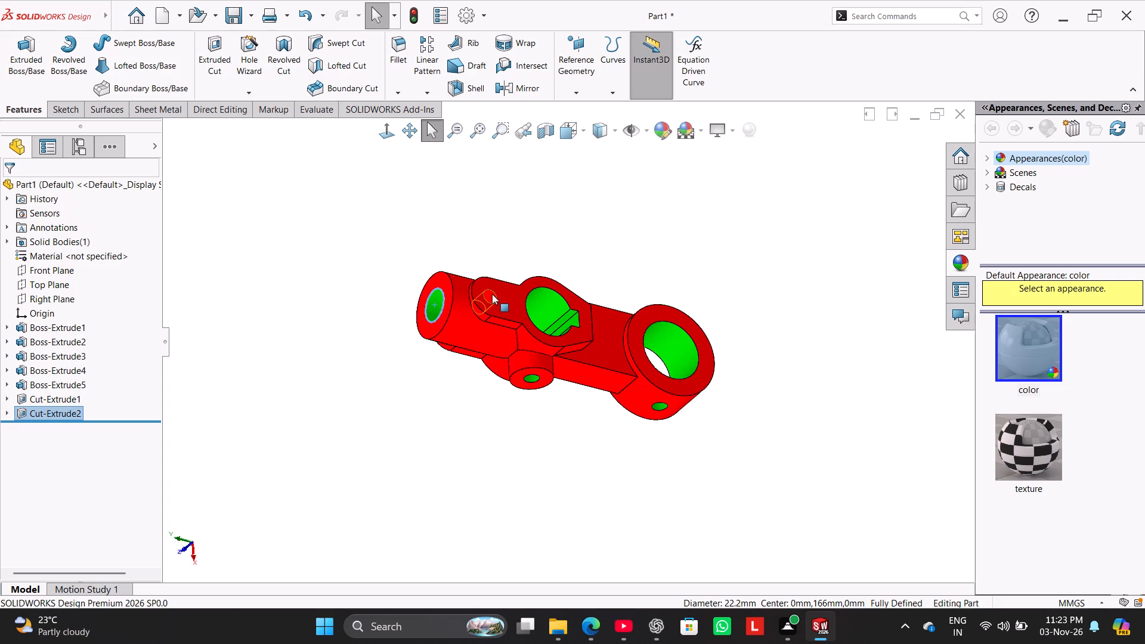
{"action": "left_click", "coordinate": [492, 294]}
{"action": "left_click", "coordinate": [667, 128]}
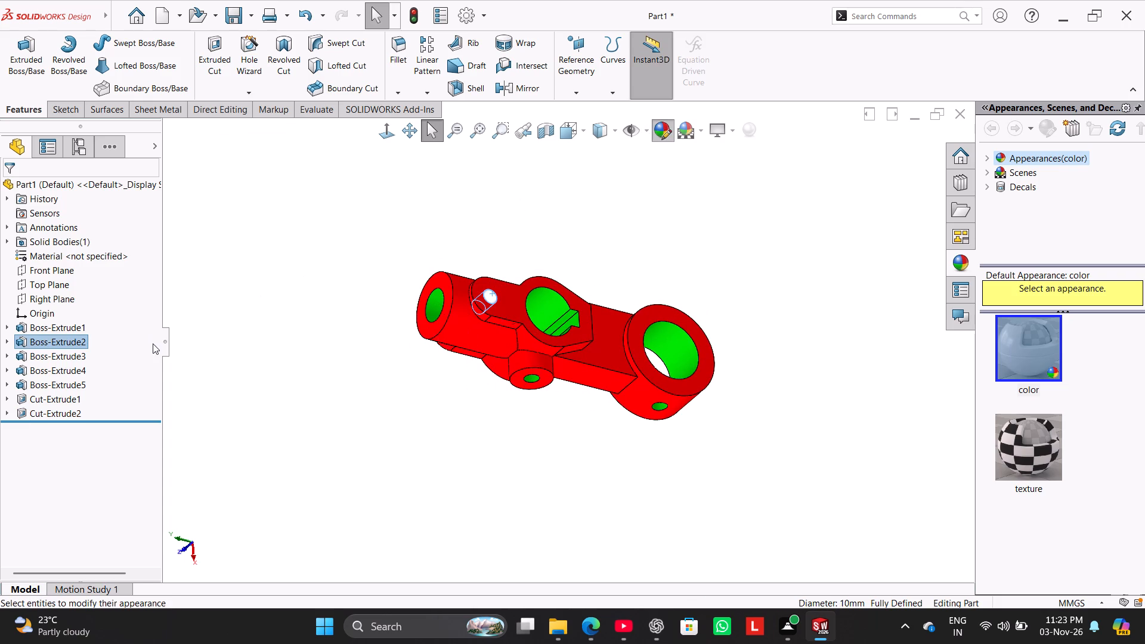
{"action": "left_click_drag", "start_coordinate": [154, 332], "coordinate": [150, 418]}
{"action": "left_click", "coordinate": [84, 441]}
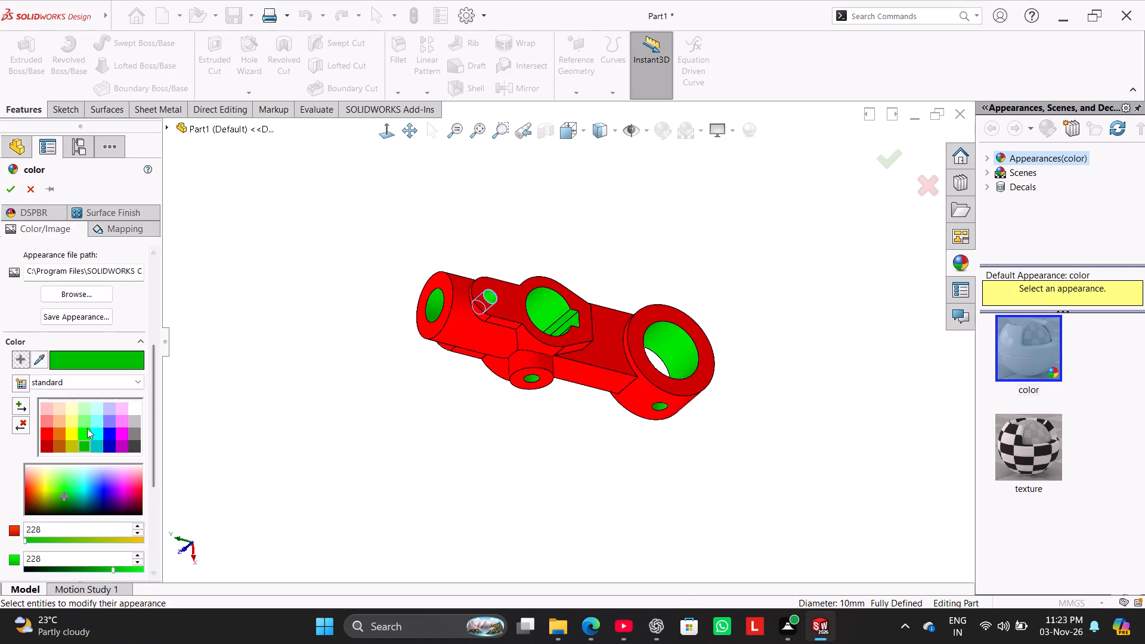
{"action": "left_click", "coordinate": [10, 197]}
{"action": "left_click", "coordinate": [194, 235]}
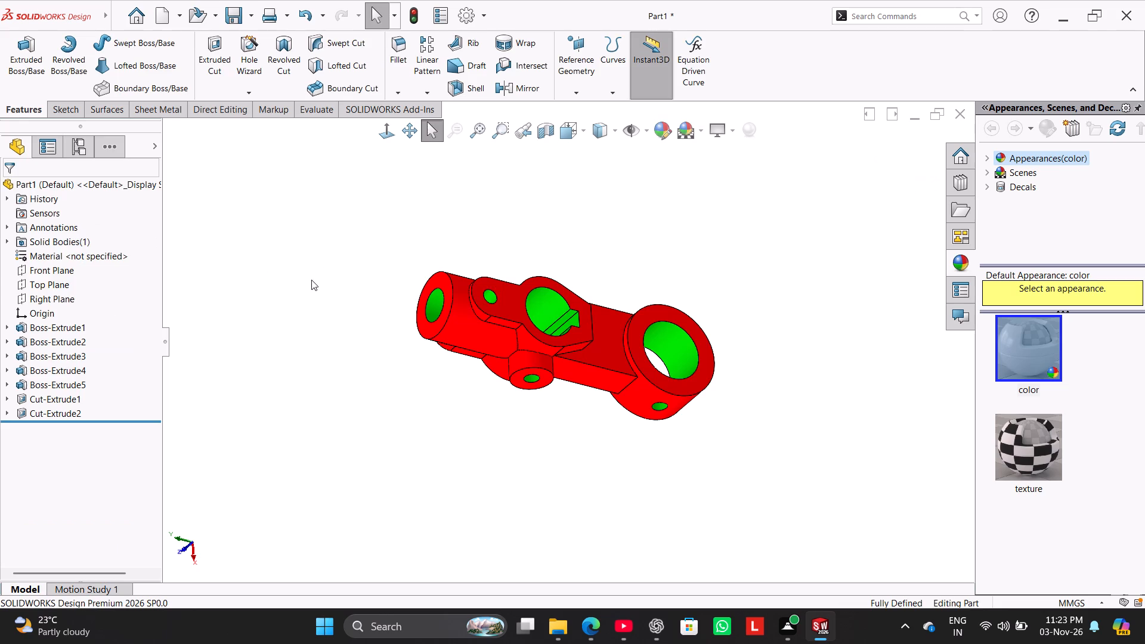
Inspect the coloured part from several sides and return to the isometric view.
{"action": "middle_click_drag", "start_coordinate": [313, 280], "coordinate": [411, 187]}
{"action": "right_click_drag", "start_coordinate": [363, 305], "coordinate": [465, 231]}
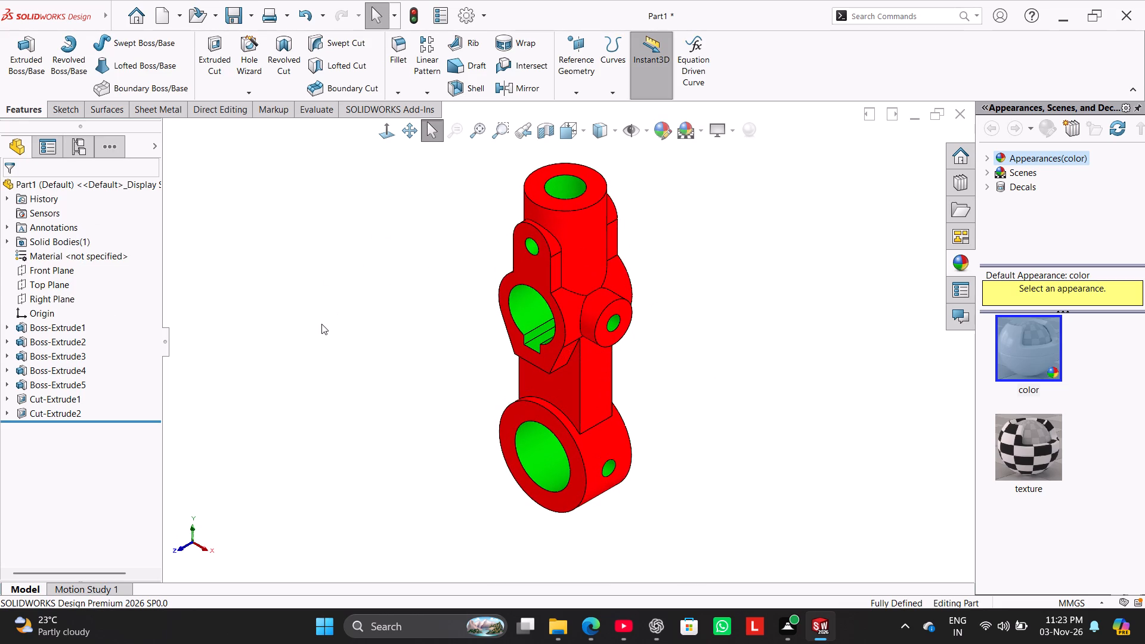
{"action": "middle_click_drag", "start_coordinate": [338, 353], "coordinate": [390, 314]}
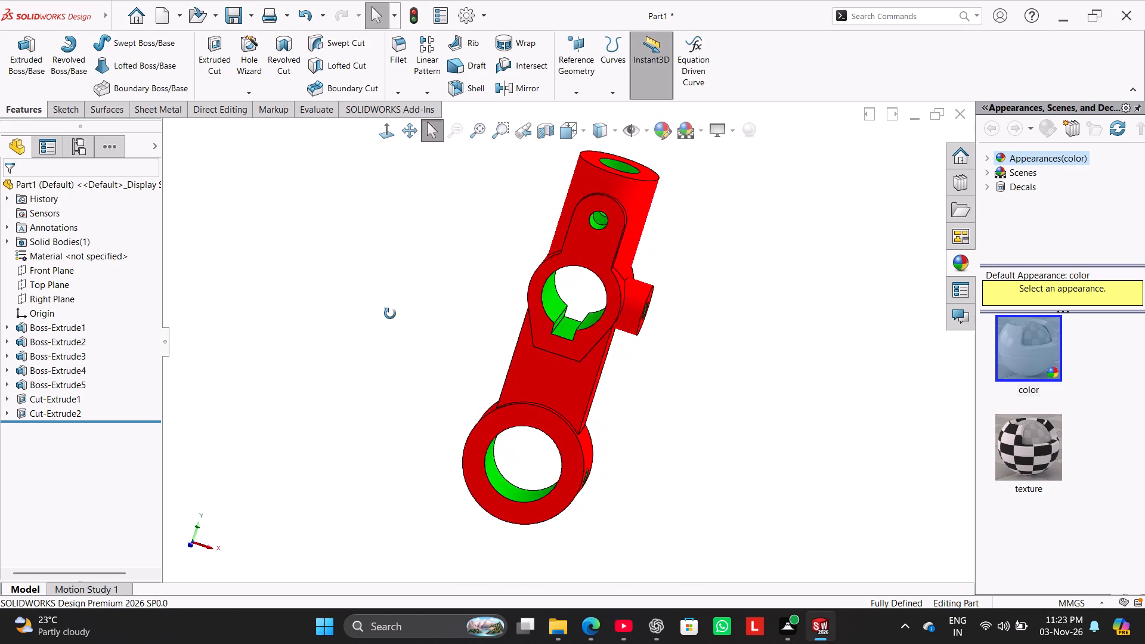
{"action": "middle_click_drag", "start_coordinate": [390, 314], "coordinate": [242, 358]}
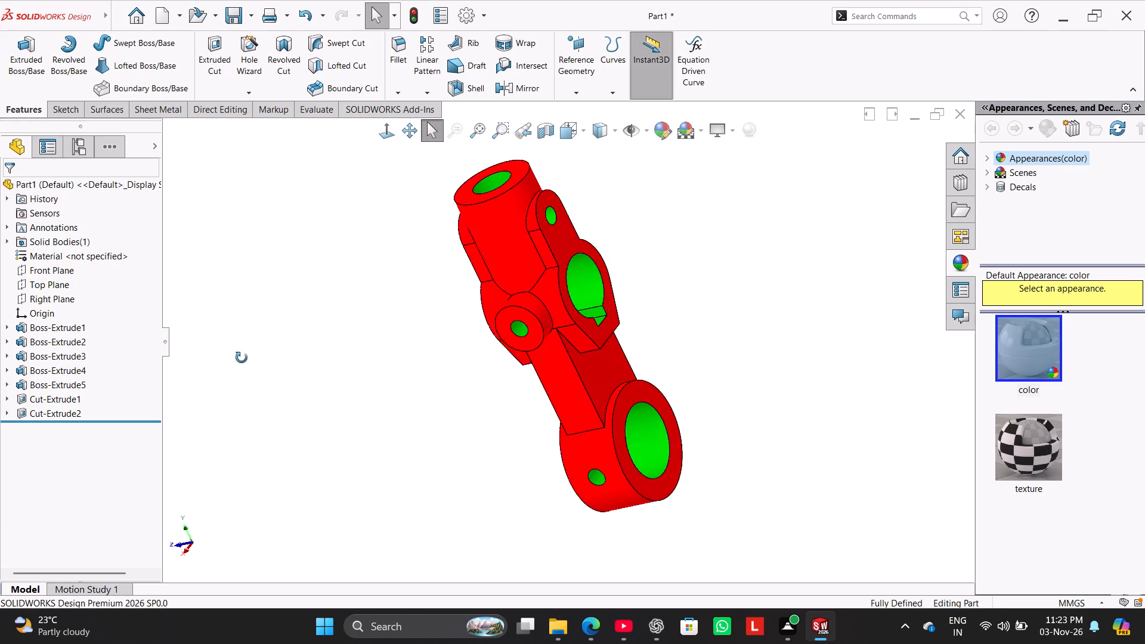
{"action": "middle_click_drag", "start_coordinate": [242, 358], "coordinate": [417, 404]}
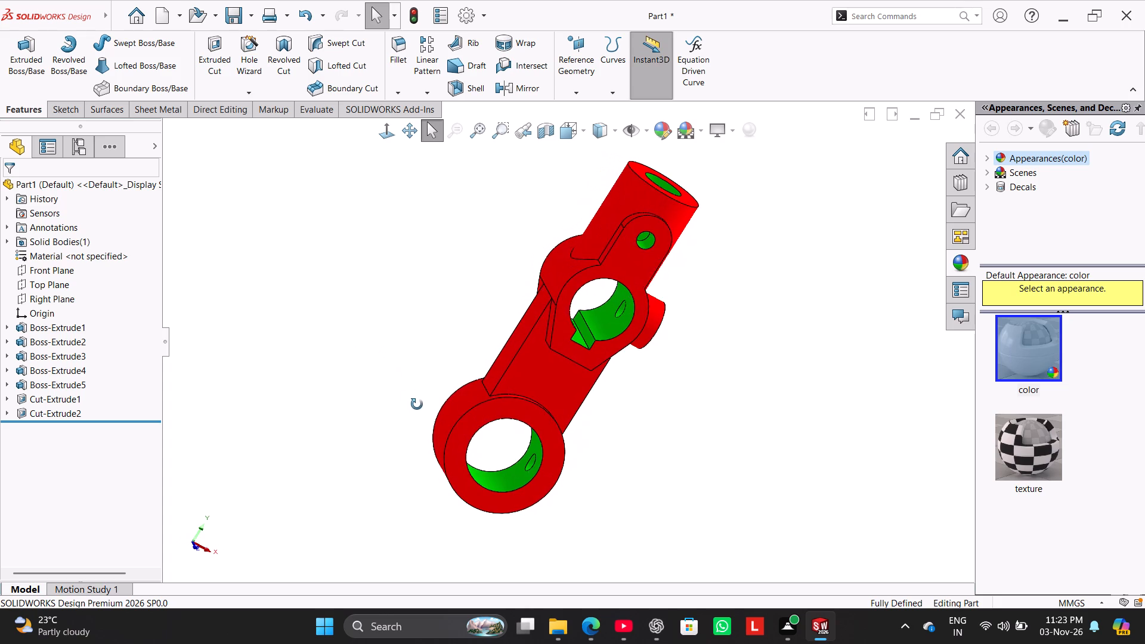
{"action": "middle_click_drag", "start_coordinate": [417, 404], "coordinate": [342, 393]}
{"action": "right_click_drag", "start_coordinate": [276, 371], "coordinate": [392, 261]}
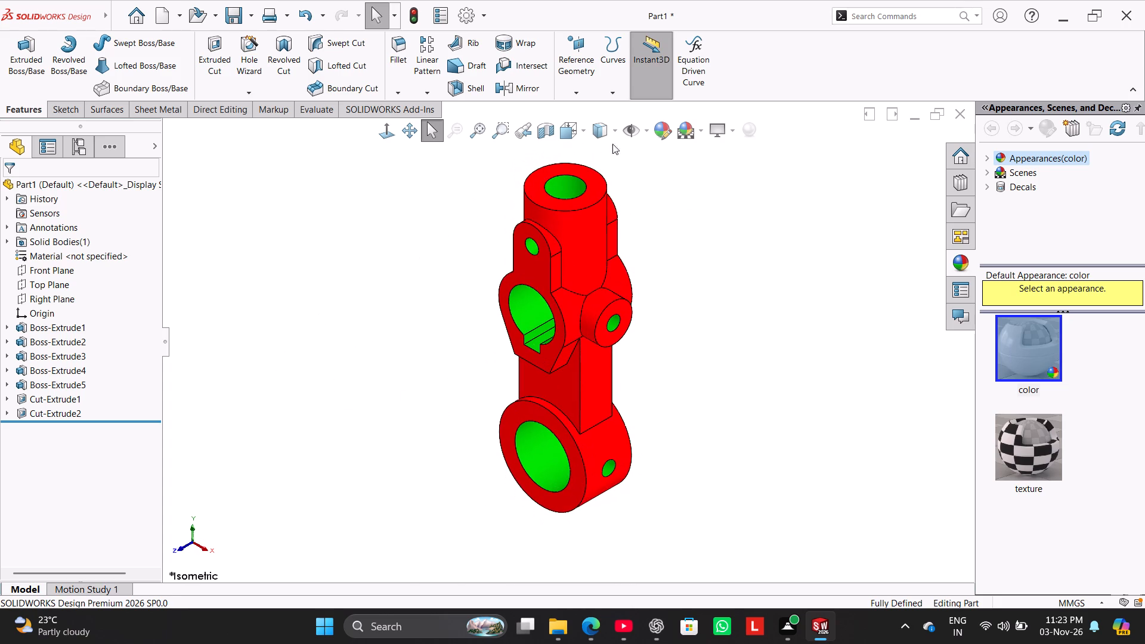
Examine the part's internal edges in Hidden Lines Visible display, restoring Shaded With Edges and the isometric view.
{"action": "left_click", "coordinate": [612, 135]}
{"action": "left_click", "coordinate": [604, 221]}
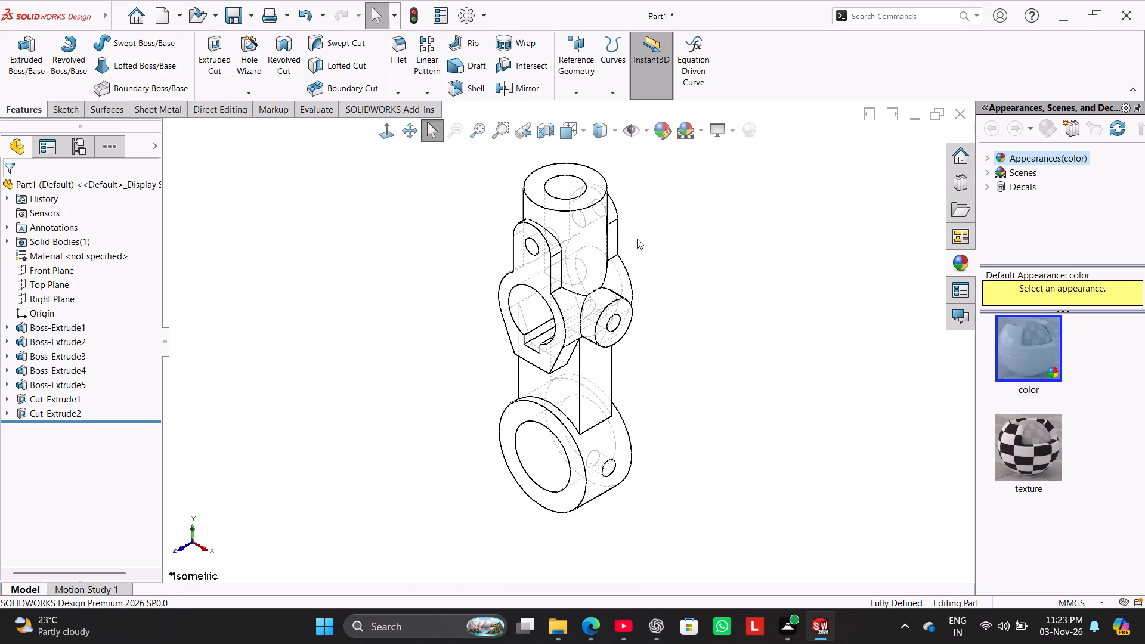
{"action": "middle_click_drag", "start_coordinate": [640, 240], "coordinate": [598, 215]}
{"action": "left_click", "coordinate": [615, 128]}
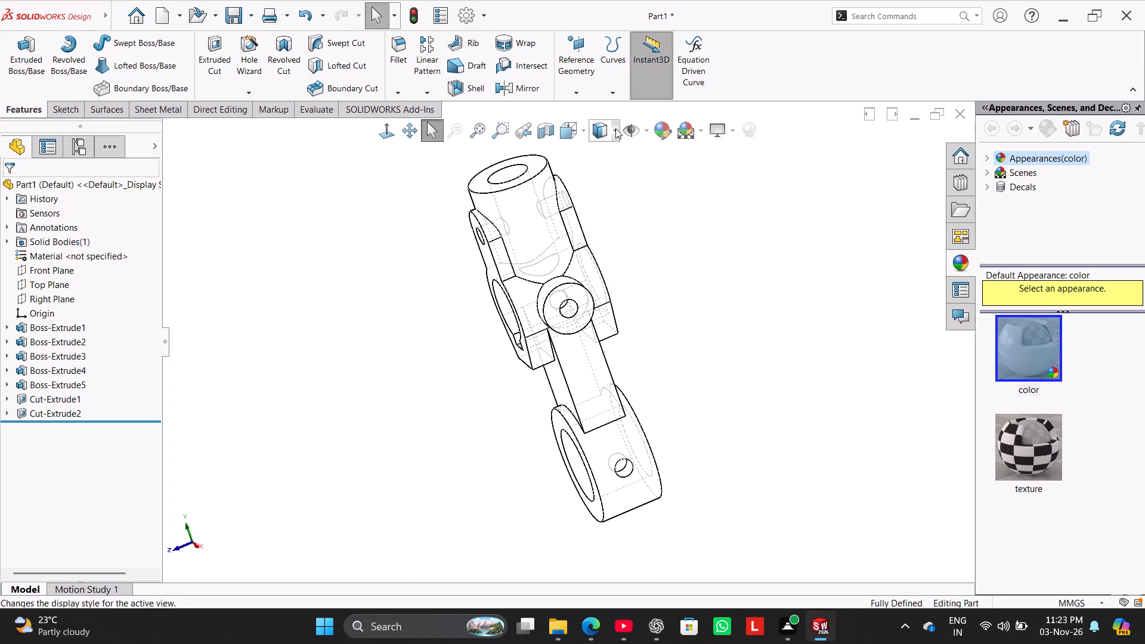
{"action": "left_click", "coordinate": [606, 150]}
{"action": "right_click_drag", "start_coordinate": [410, 317], "coordinate": [515, 206]}
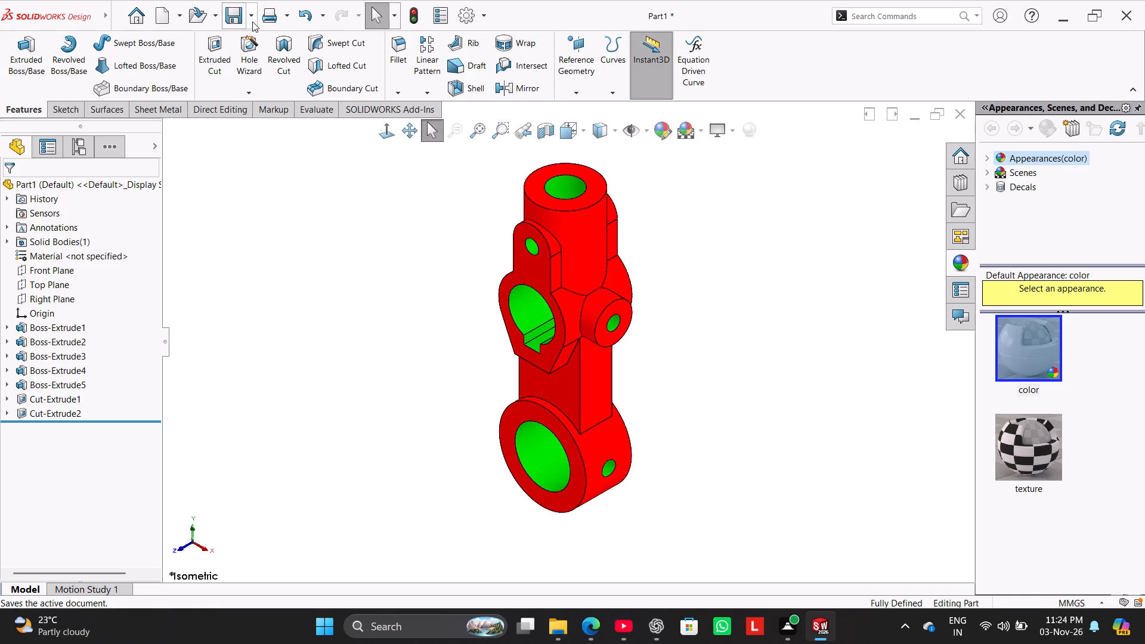
Save the part in the Worked folder as Multi-Level Pivot Support Bracket.
{"action": "key", "text": "ctrl+s"}
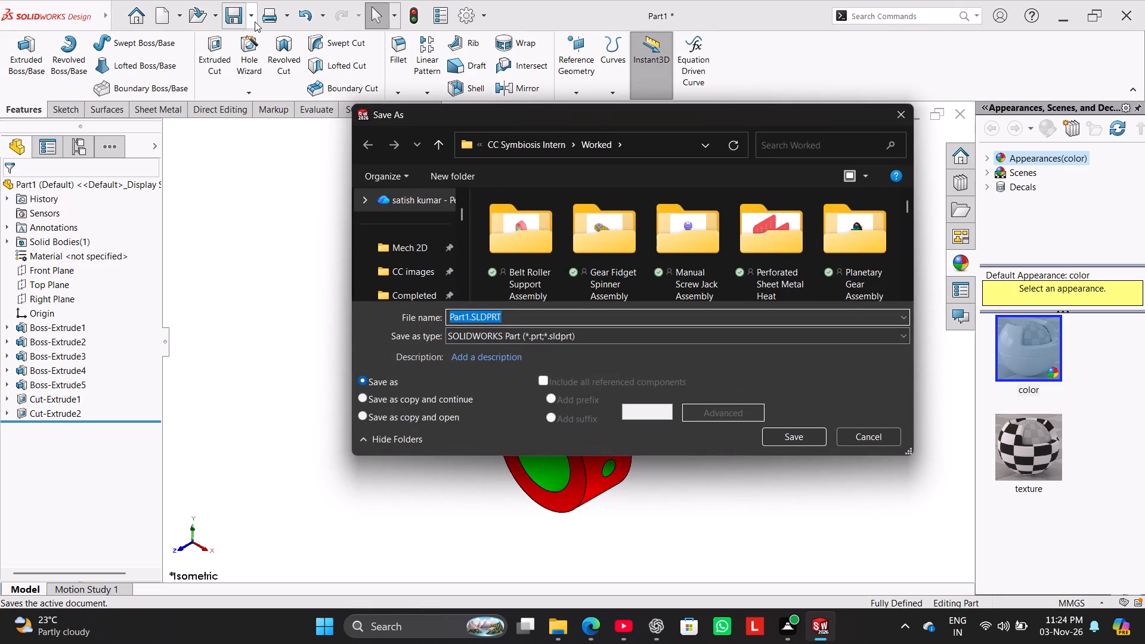
{"action": "key", "text": "ctrl+v"}
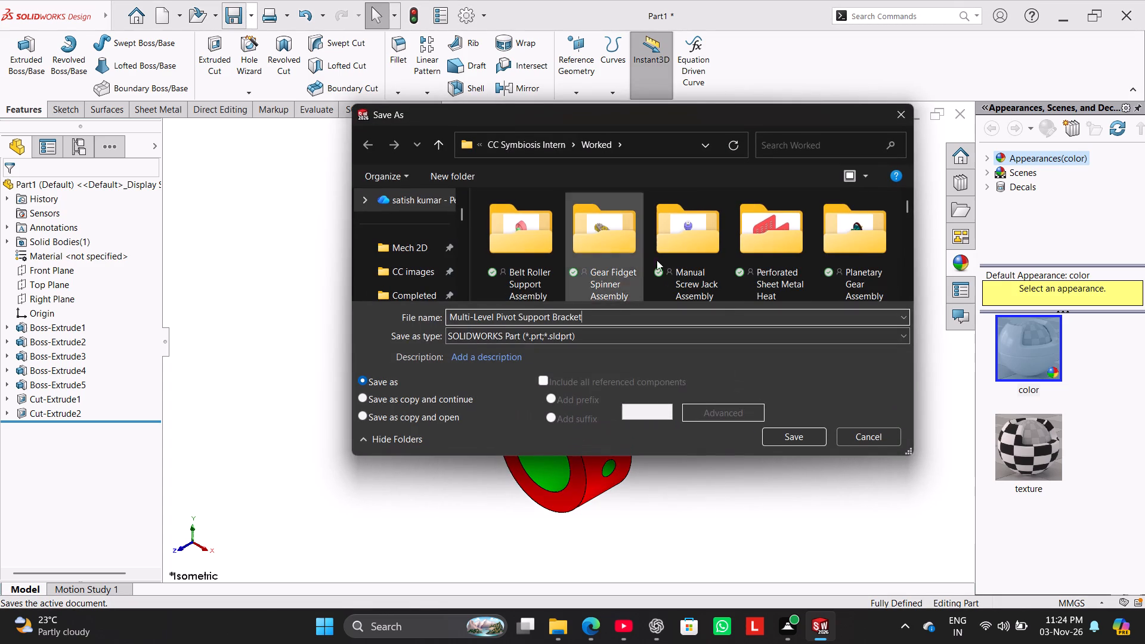
{"action": "left_click", "coordinate": [789, 436]}
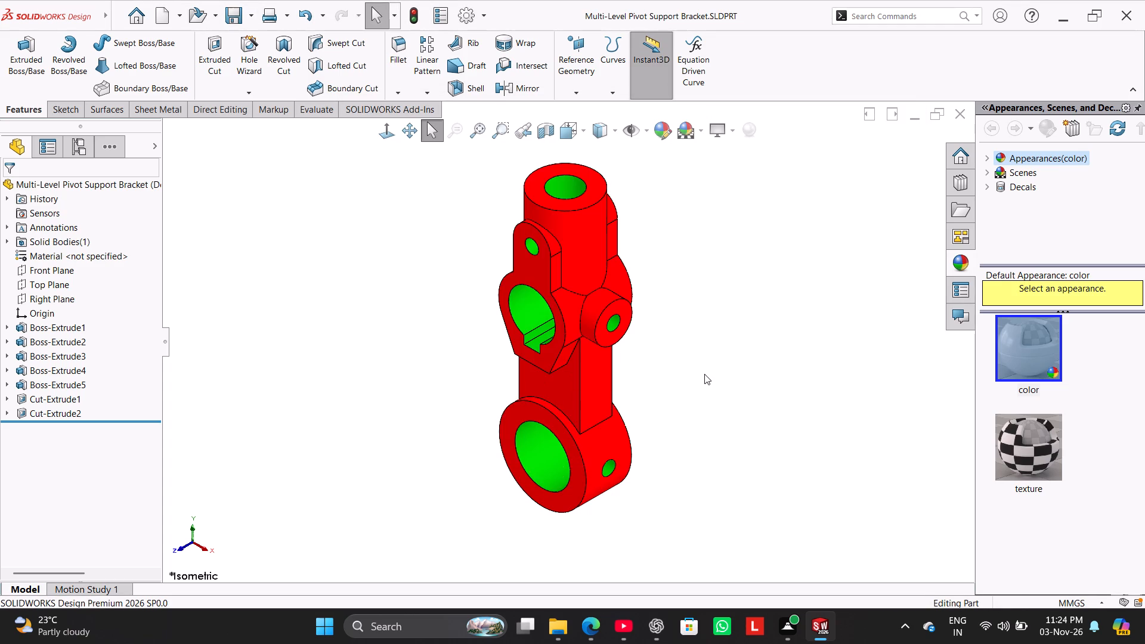
{"action": "key", "text": "ctrl+s"}
{"action": "key", "text": "ctrl+s"}
{"action": "key", "text": "ctrl+s"}
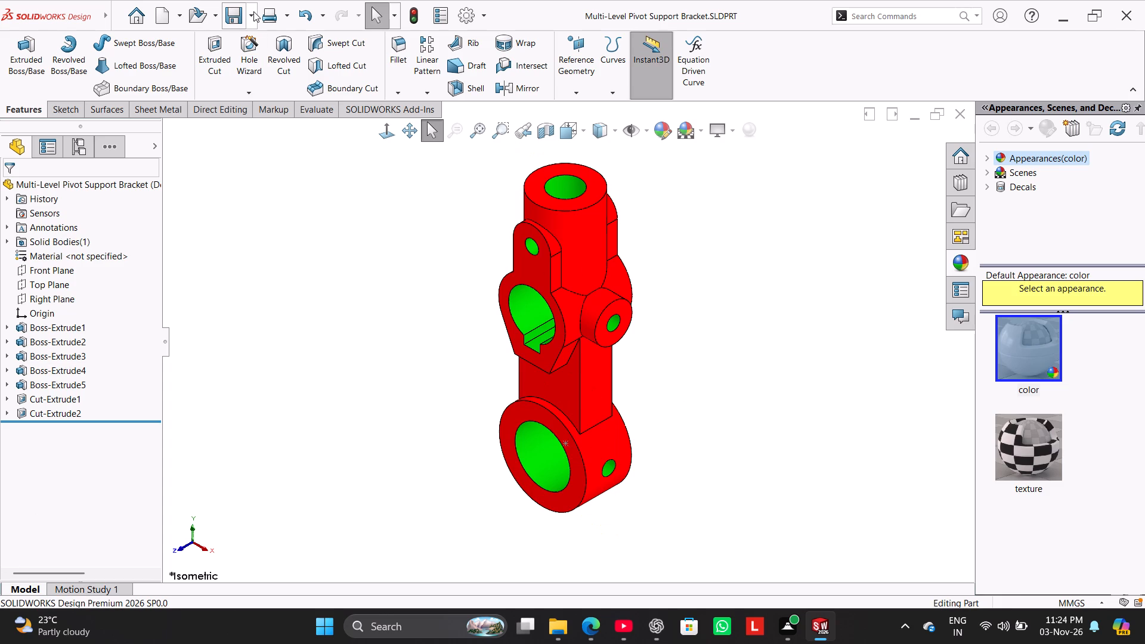
Save a PDF copy of the part as Multi-Level Pivot Support Bracket.pdf in the Worked folder.
{"action": "left_click", "coordinate": [253, 11]}
{"action": "left_click", "coordinate": [265, 51]}
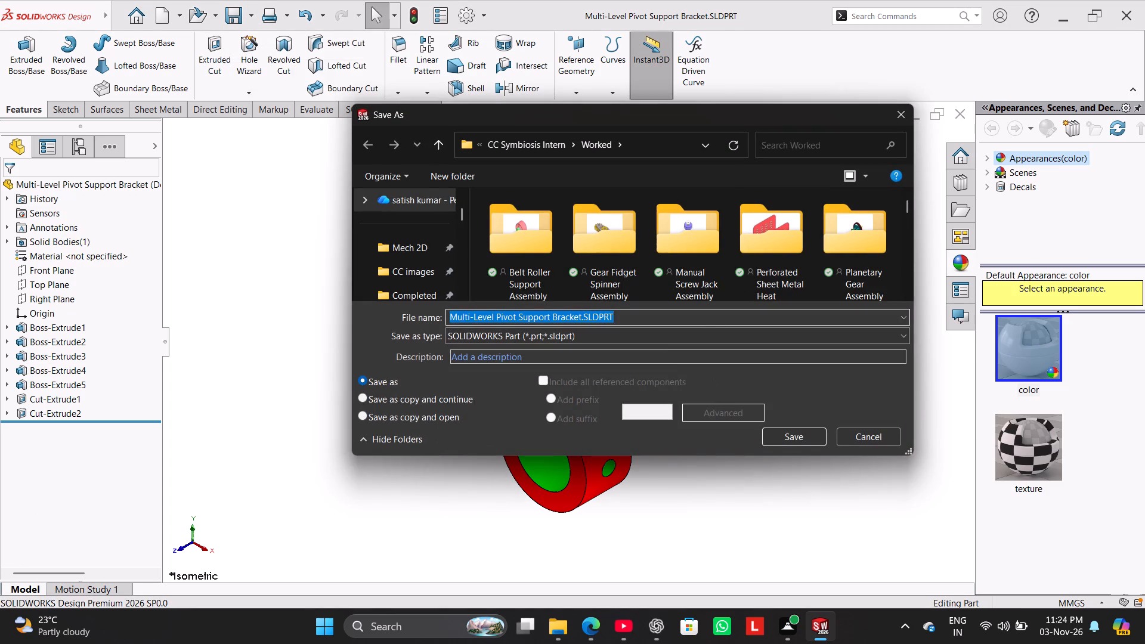
{"action": "left_click", "coordinate": [667, 334]}
{"action": "left_click", "coordinate": [598, 112]}
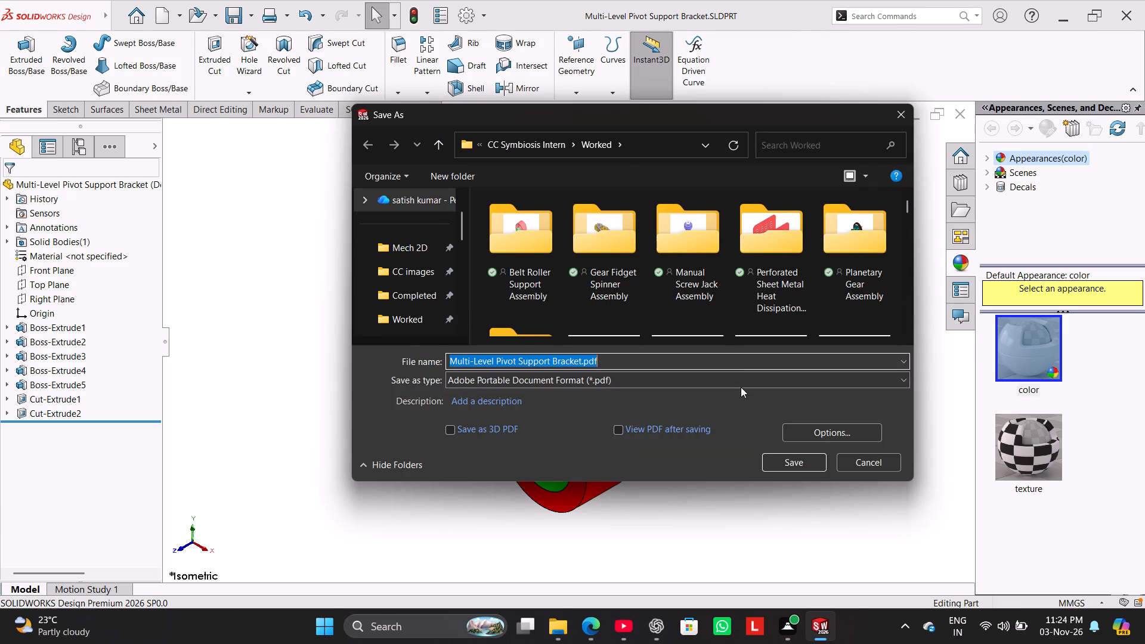
{"action": "left_click", "coordinate": [774, 456]}
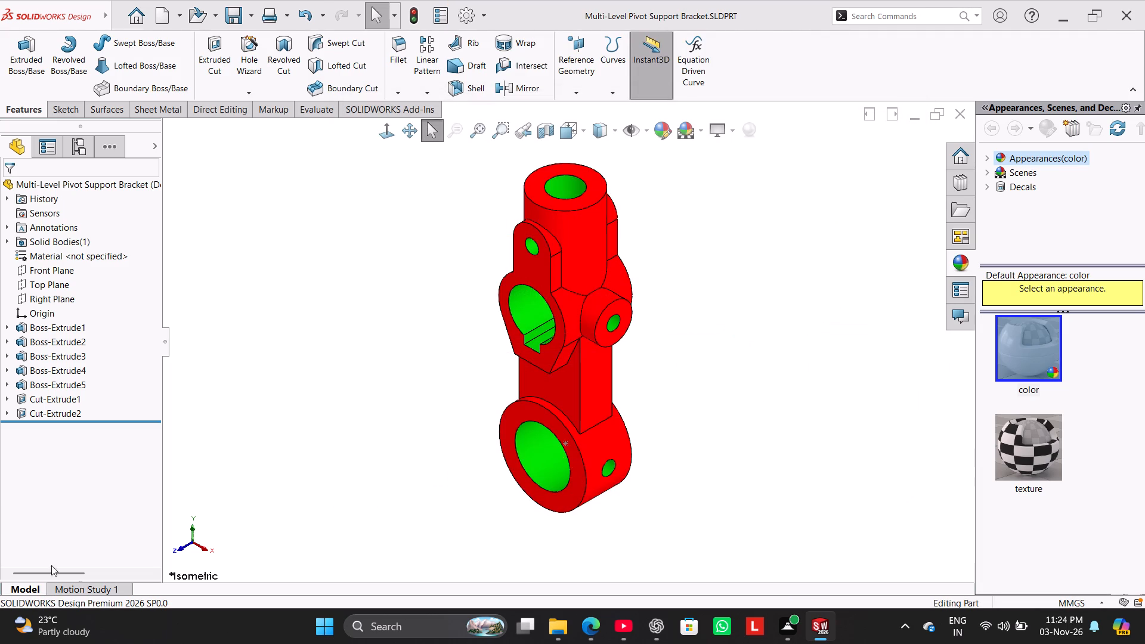
Close the Multi-Level Pivot Support Bracket part document.
{"action": "left_click", "coordinate": [965, 115]}
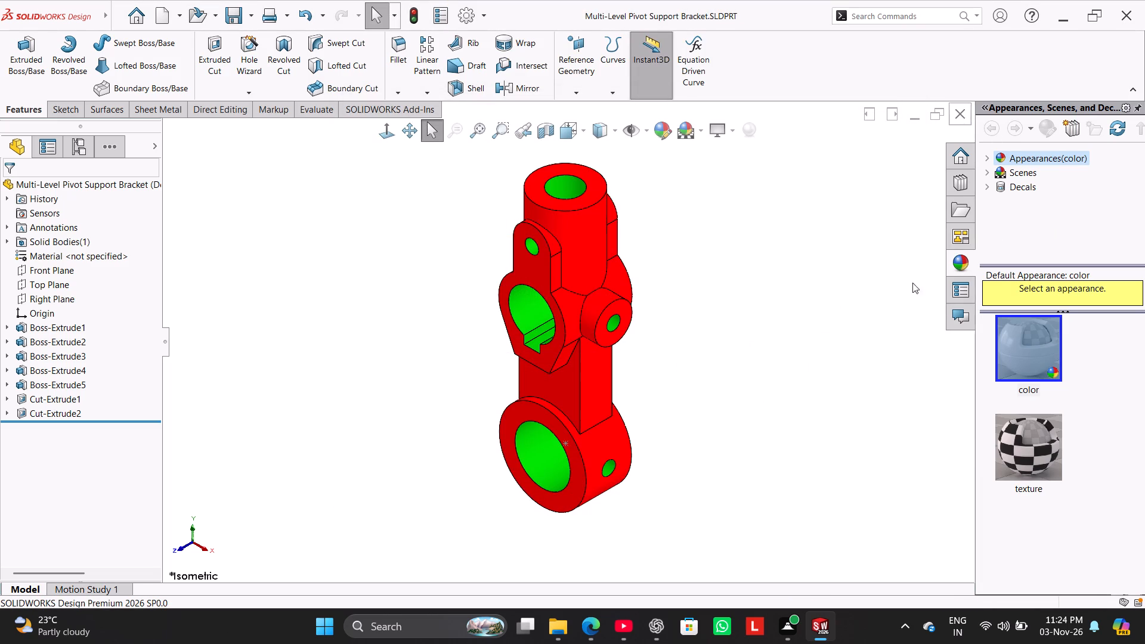